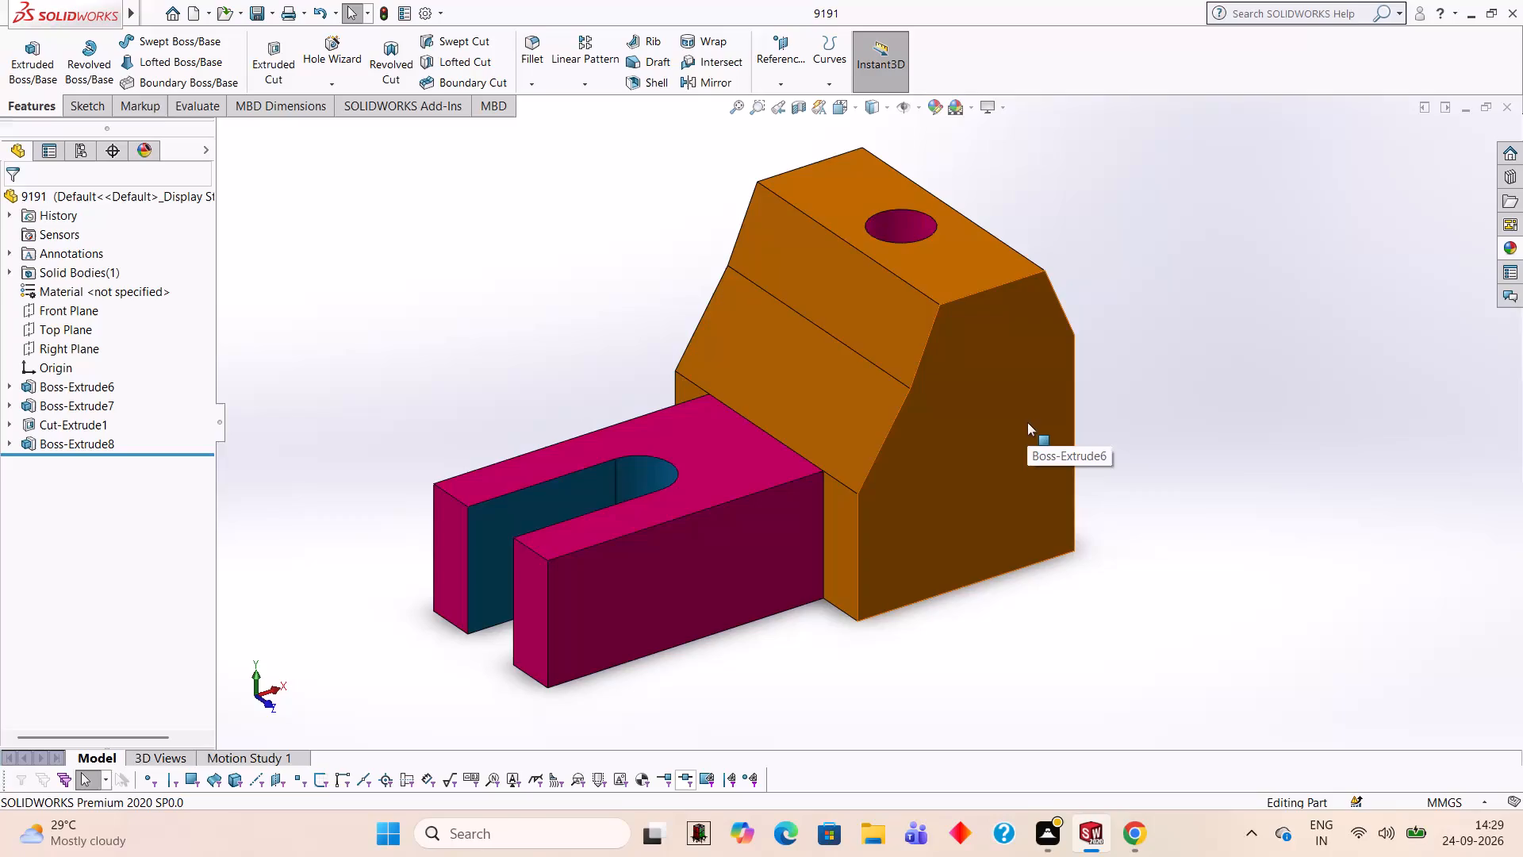
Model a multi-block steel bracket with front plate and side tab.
Close the open part 9191 and create a new part document.
left_click(1506, 116)
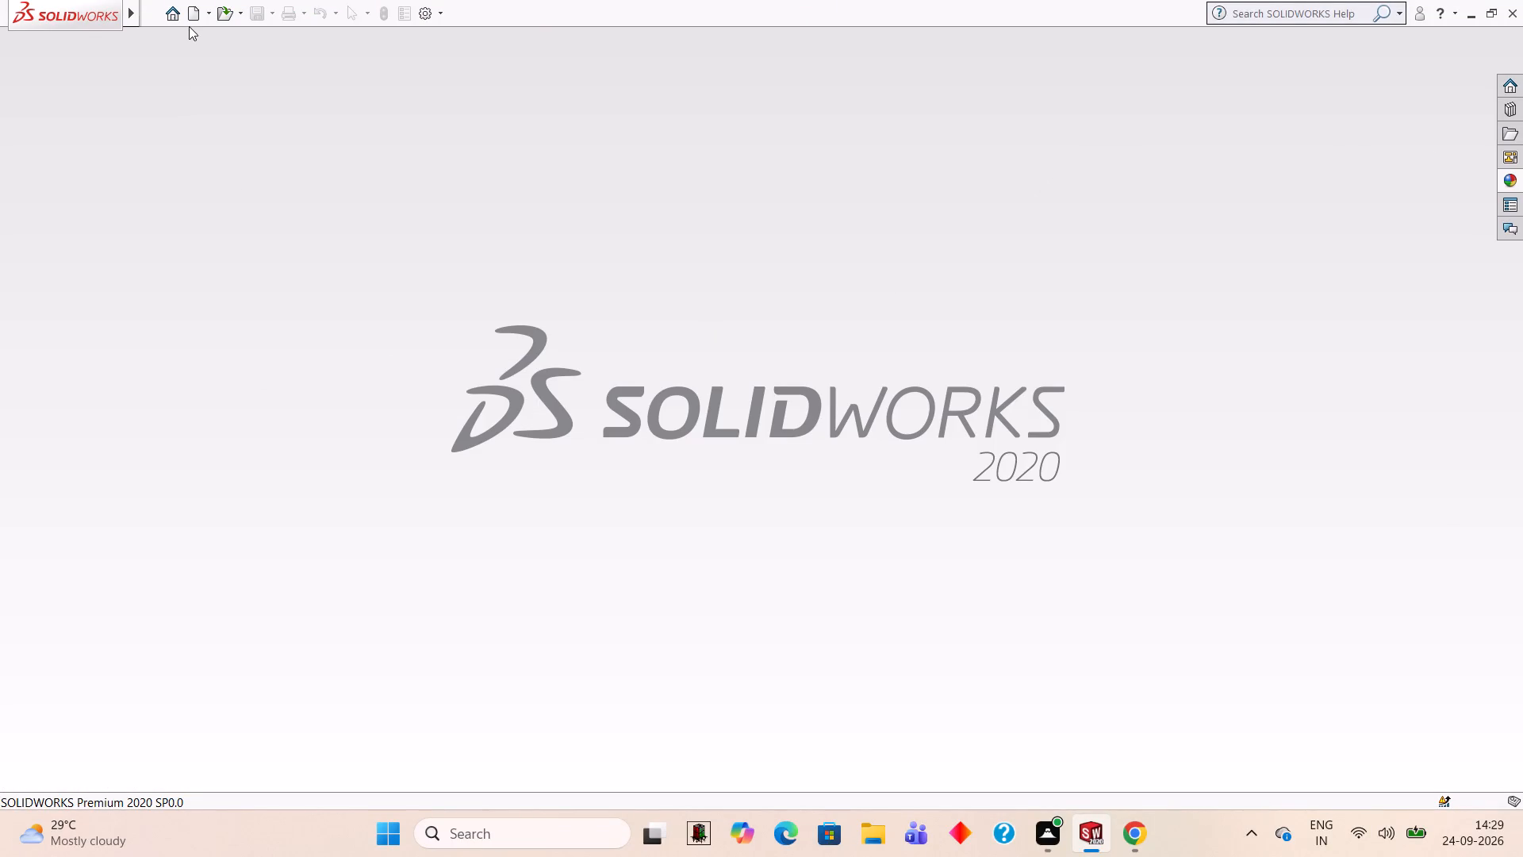
left_click(195, 15)
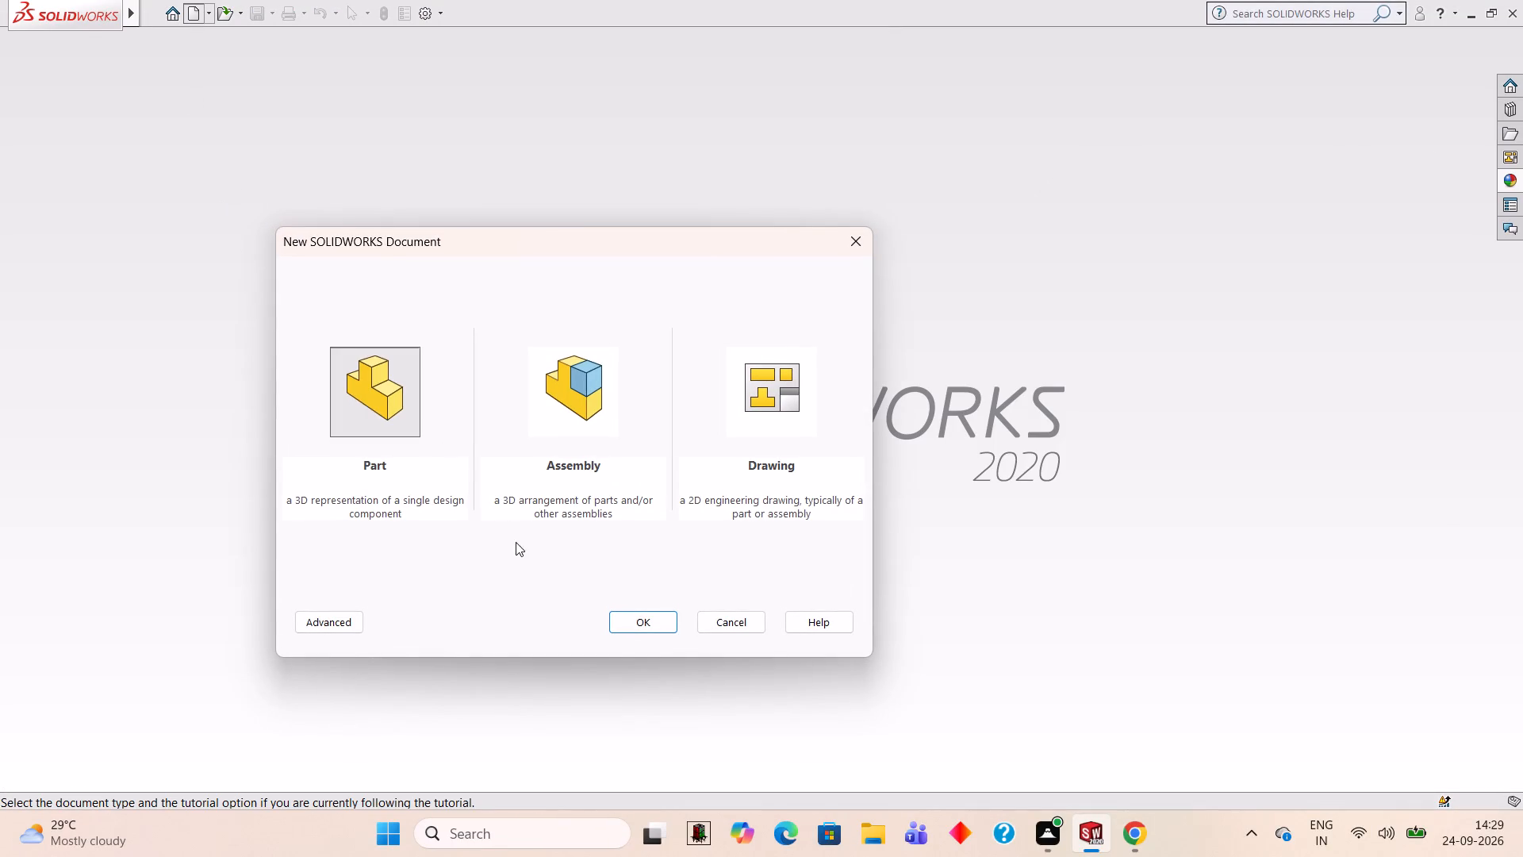
left_click(652, 624)
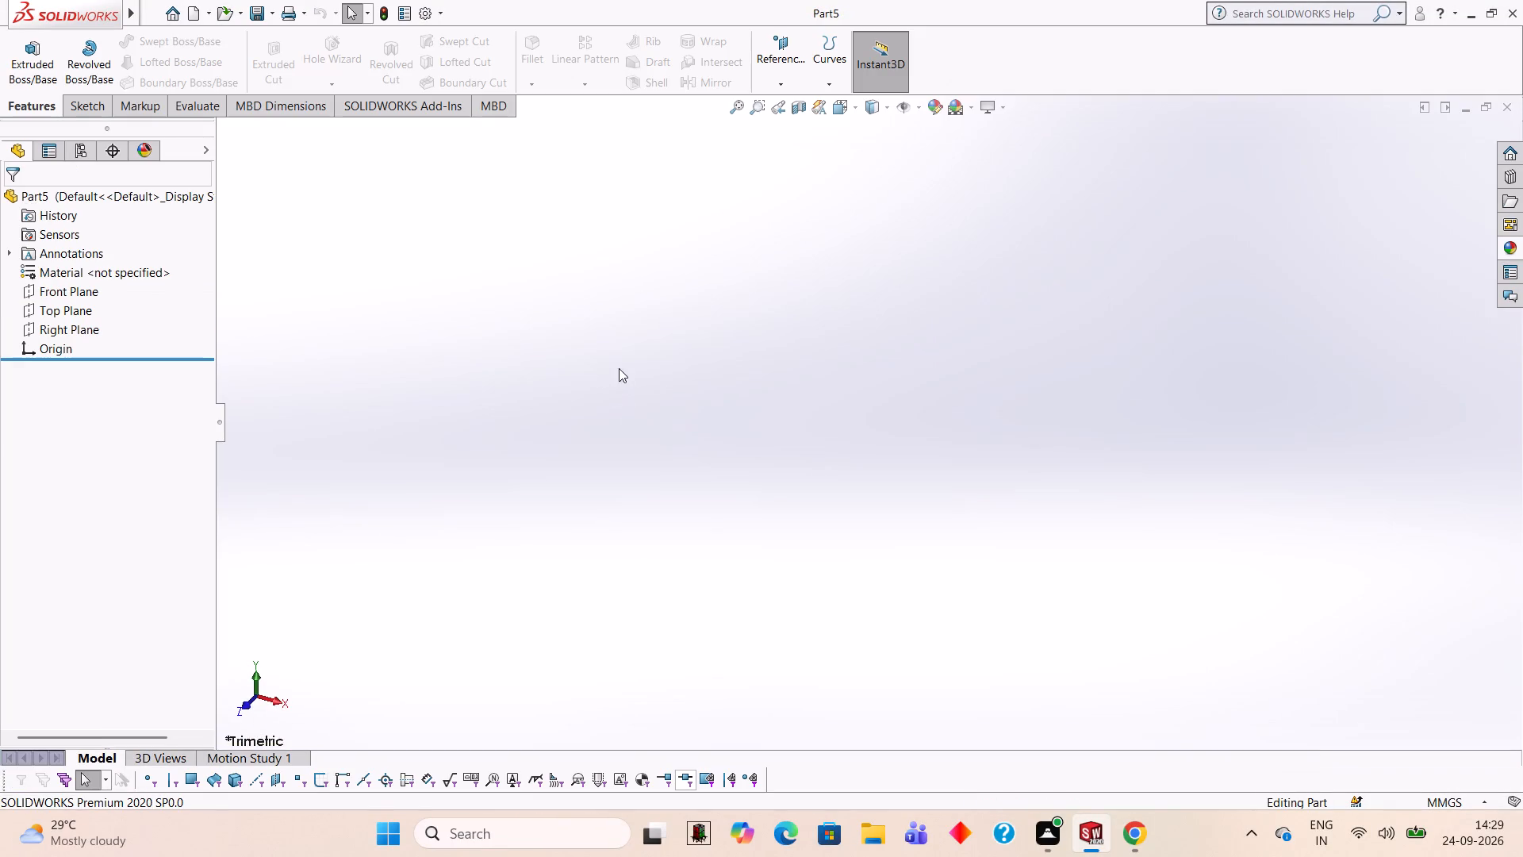
Start a sketch on the Front Plane and draw a 112 mm horizontal line from the origin along positive X.
left_click(44, 296)
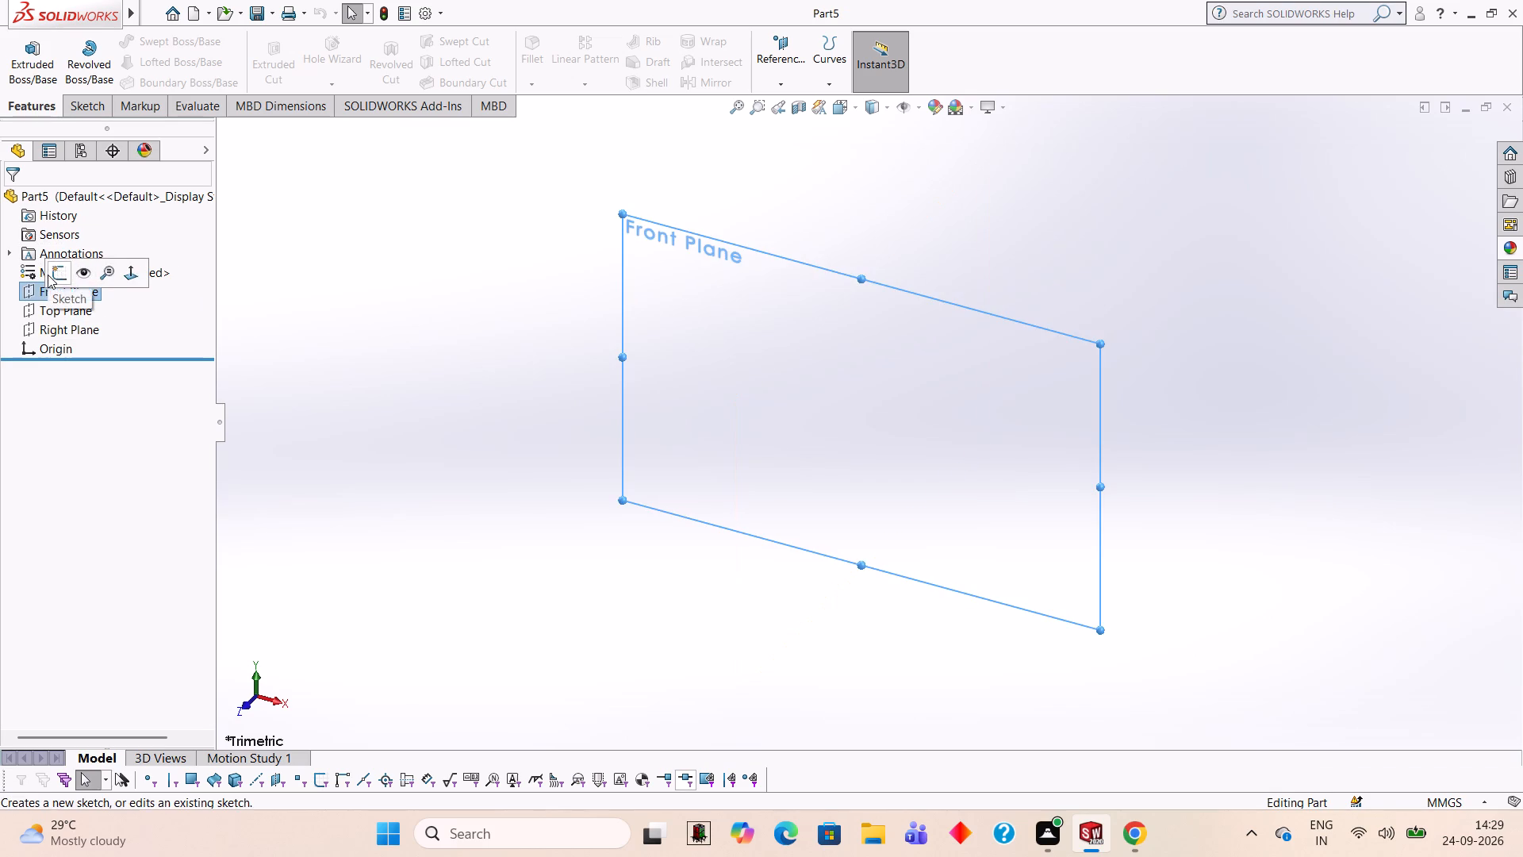
left_click(48, 275)
left_click(674, 312)
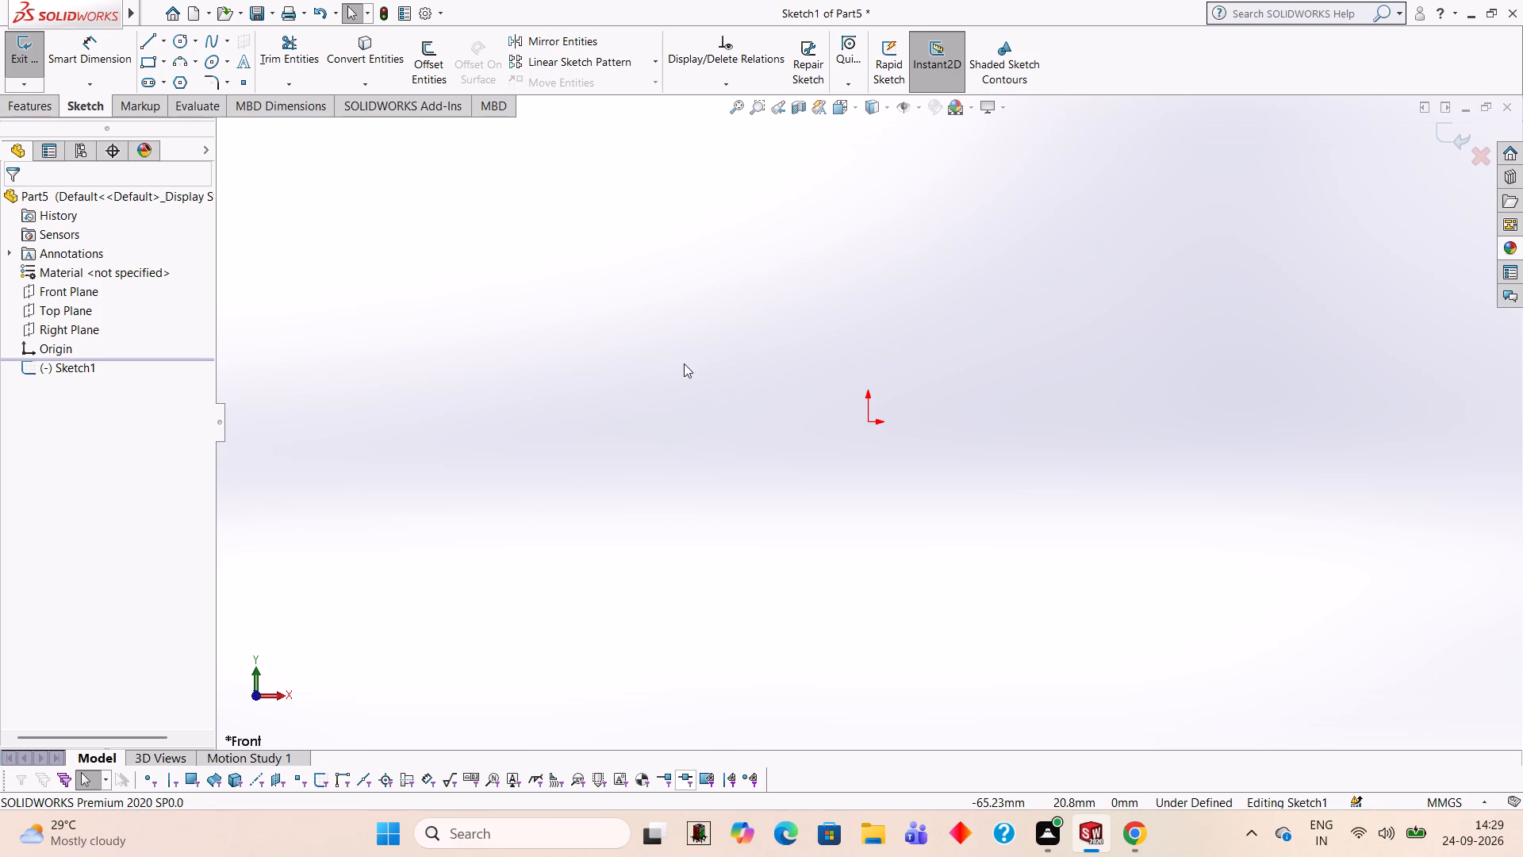
left_click(146, 48)
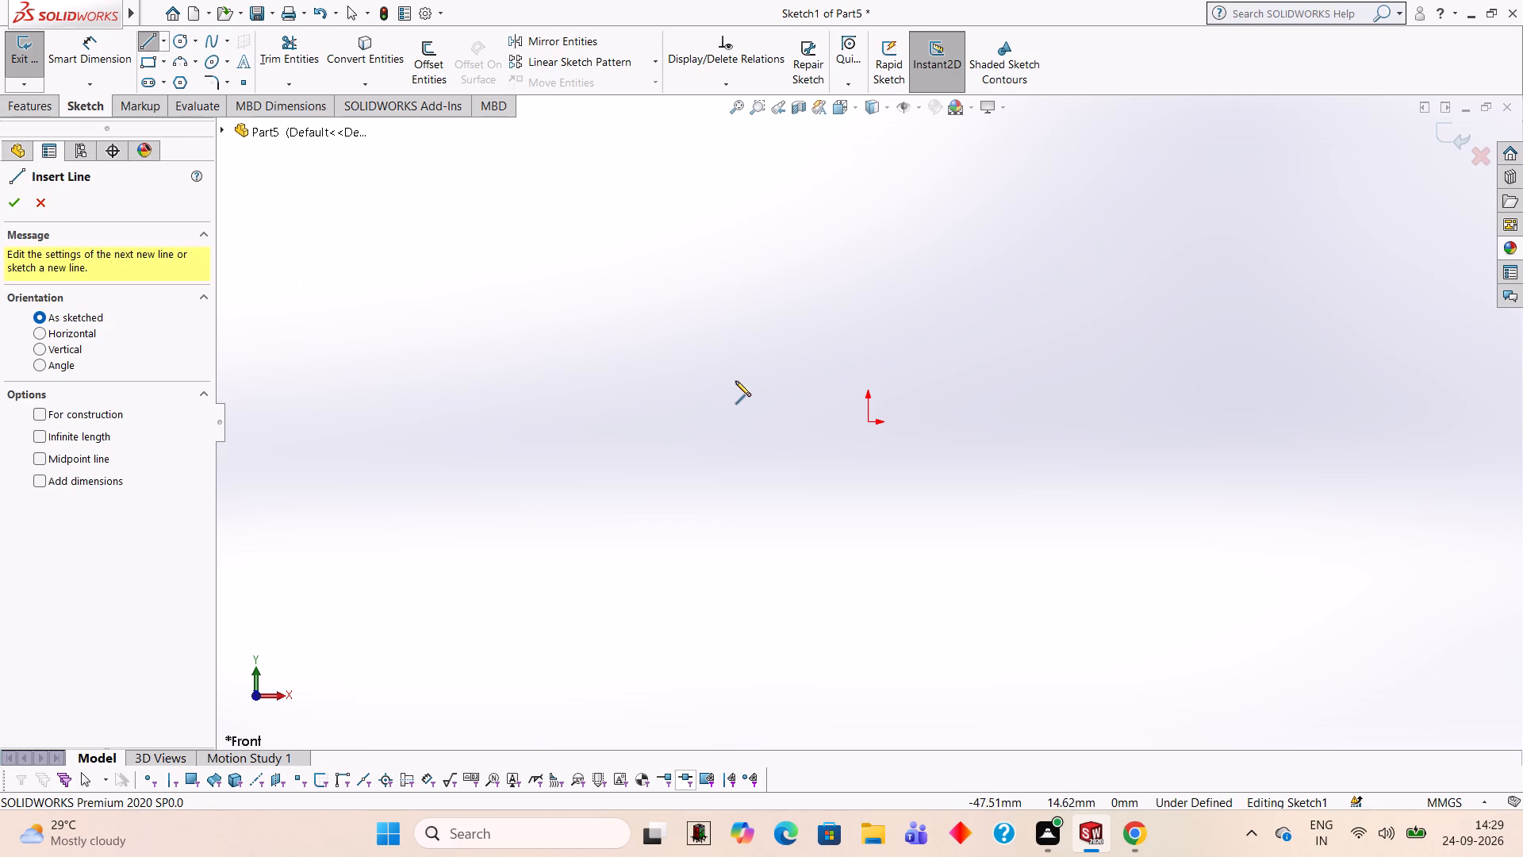
left_click(868, 418)
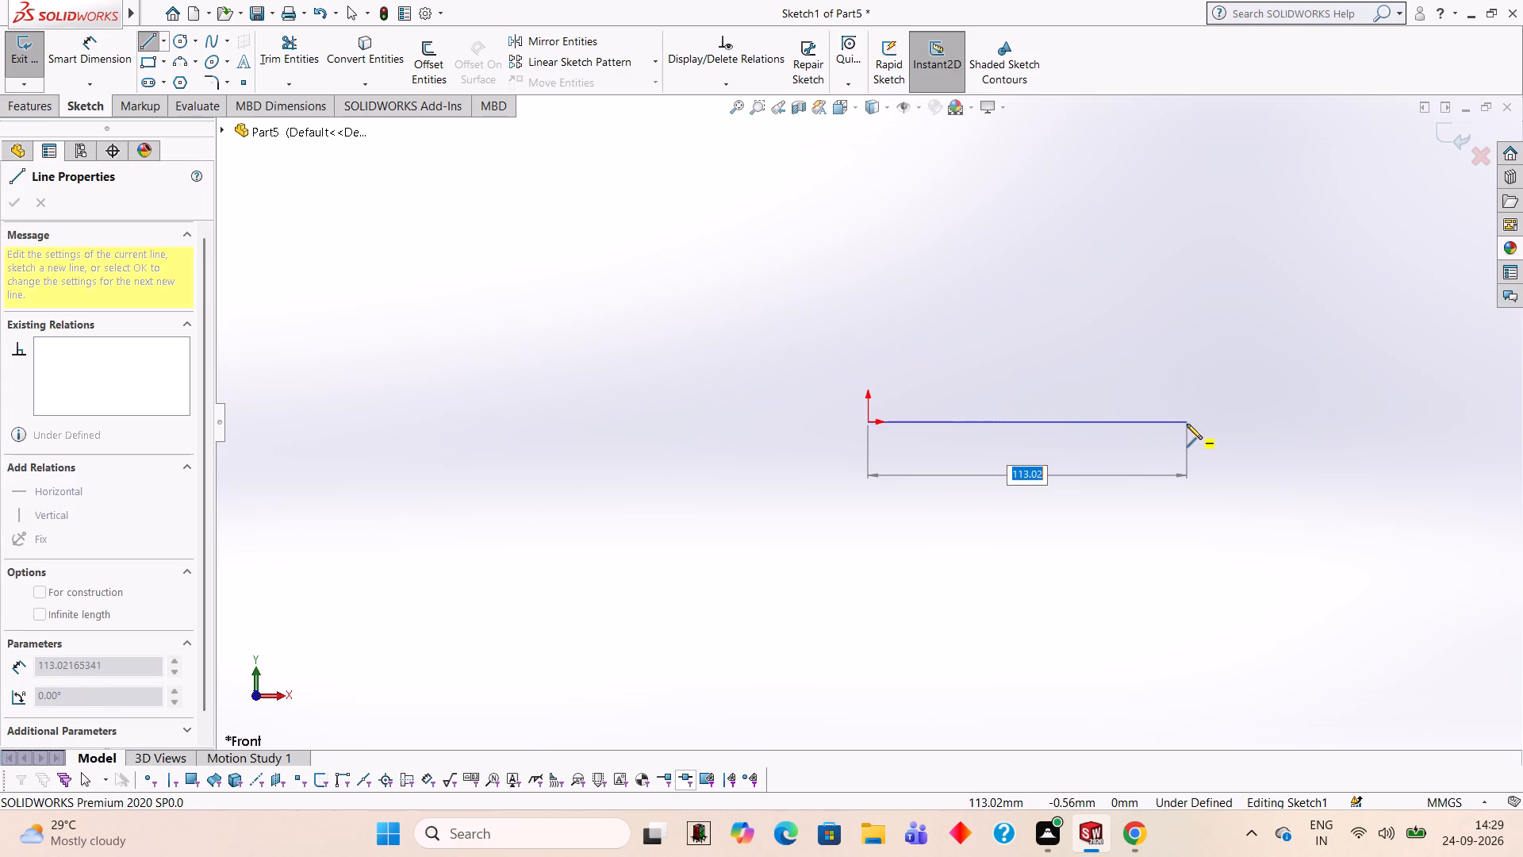
type("112")
key("Return")
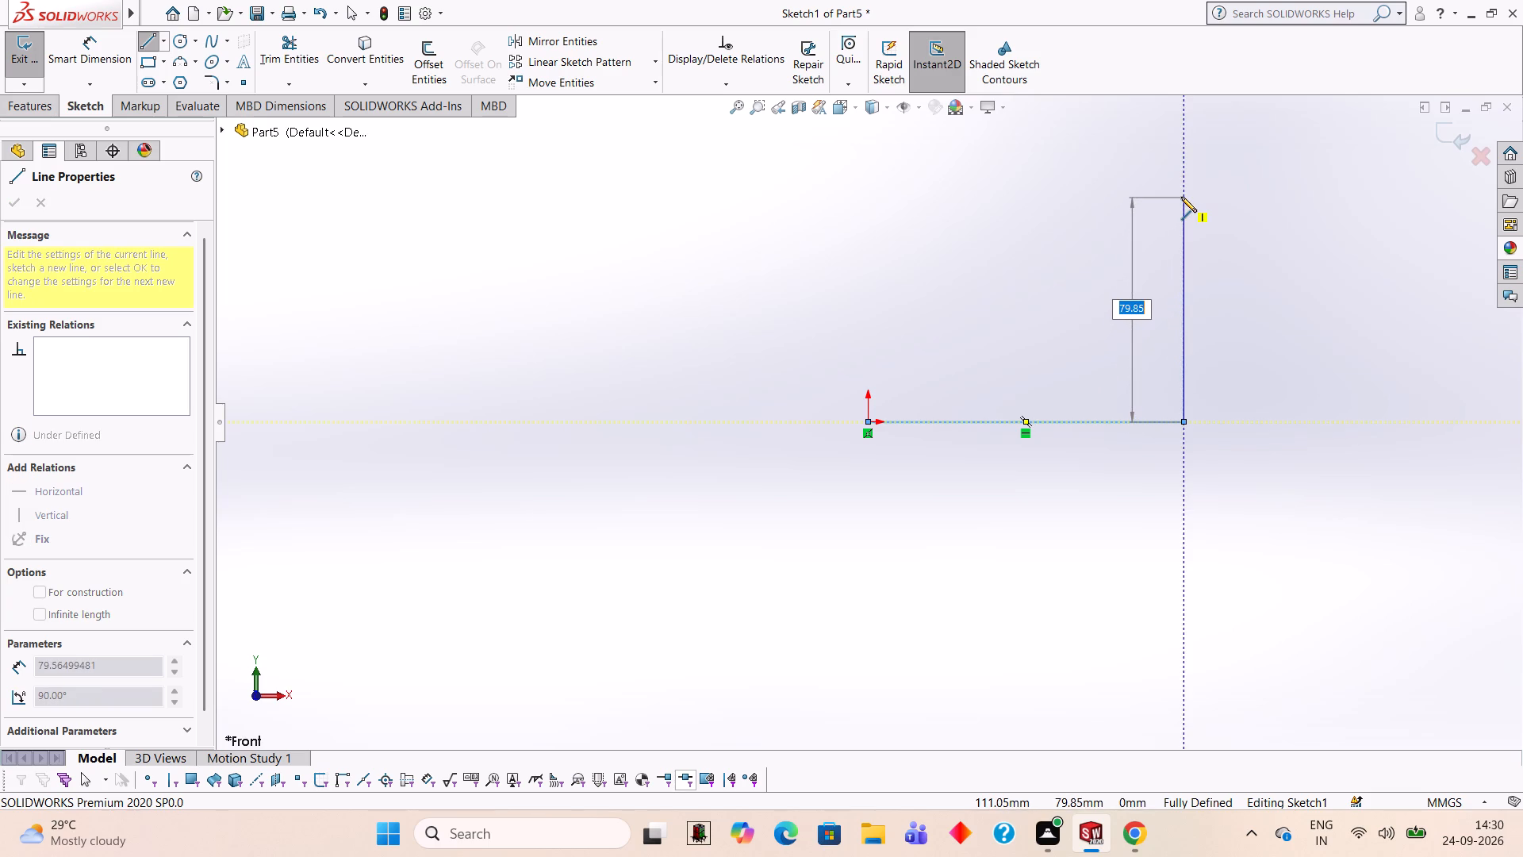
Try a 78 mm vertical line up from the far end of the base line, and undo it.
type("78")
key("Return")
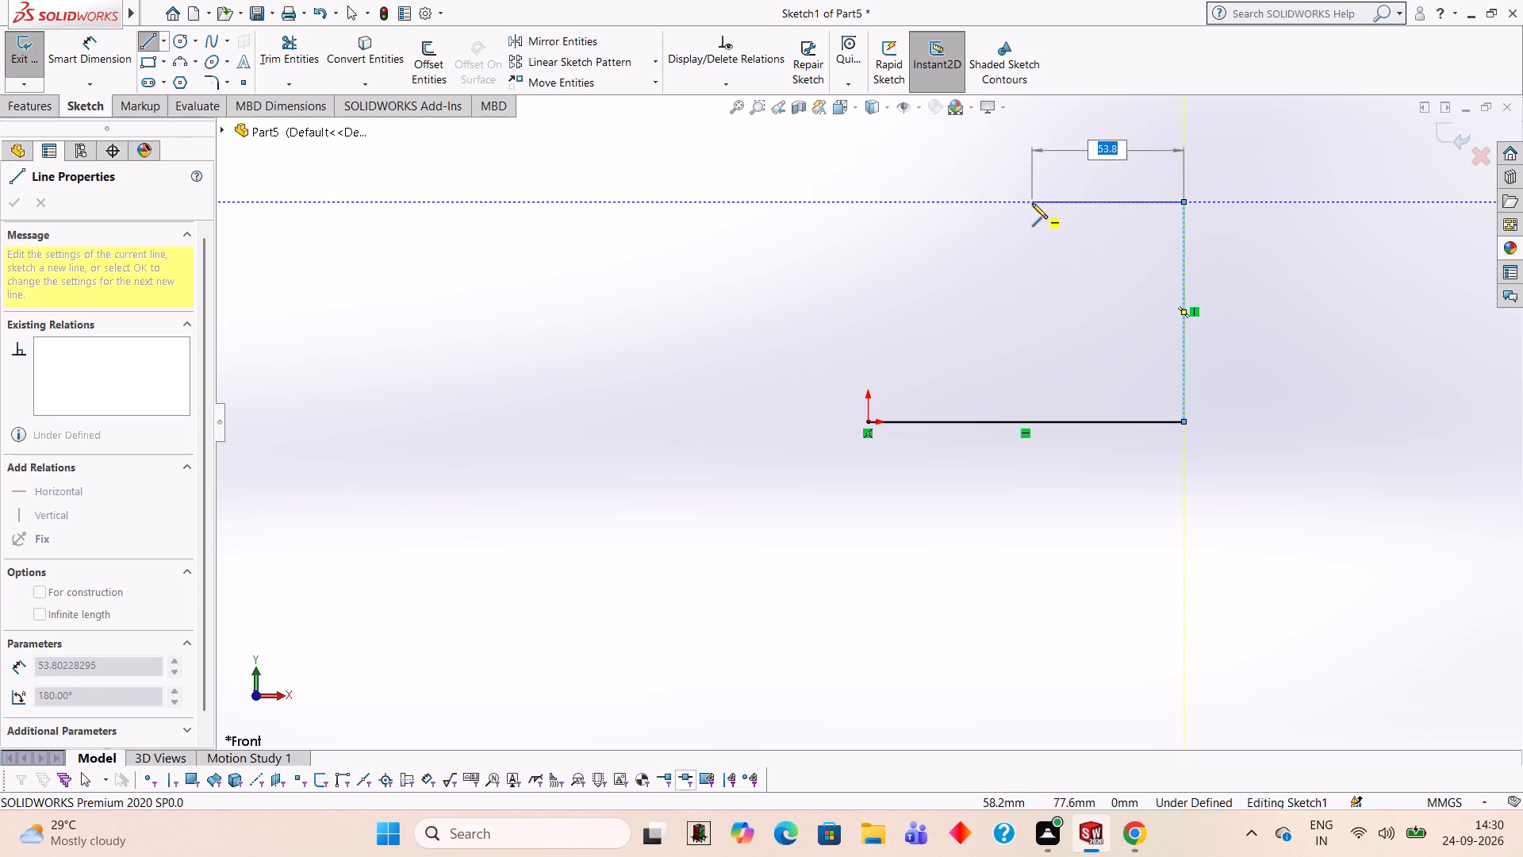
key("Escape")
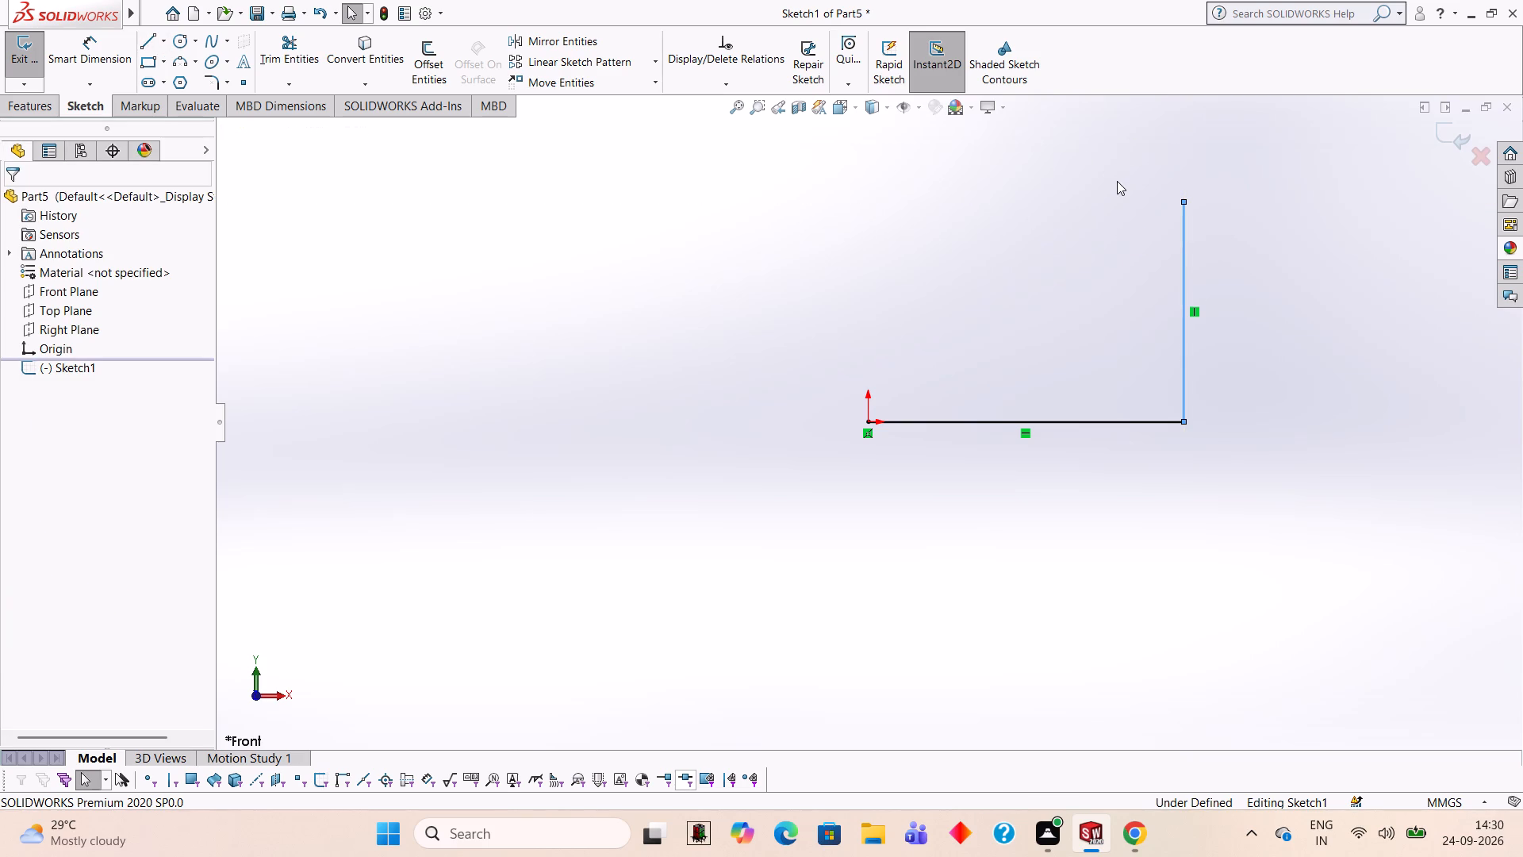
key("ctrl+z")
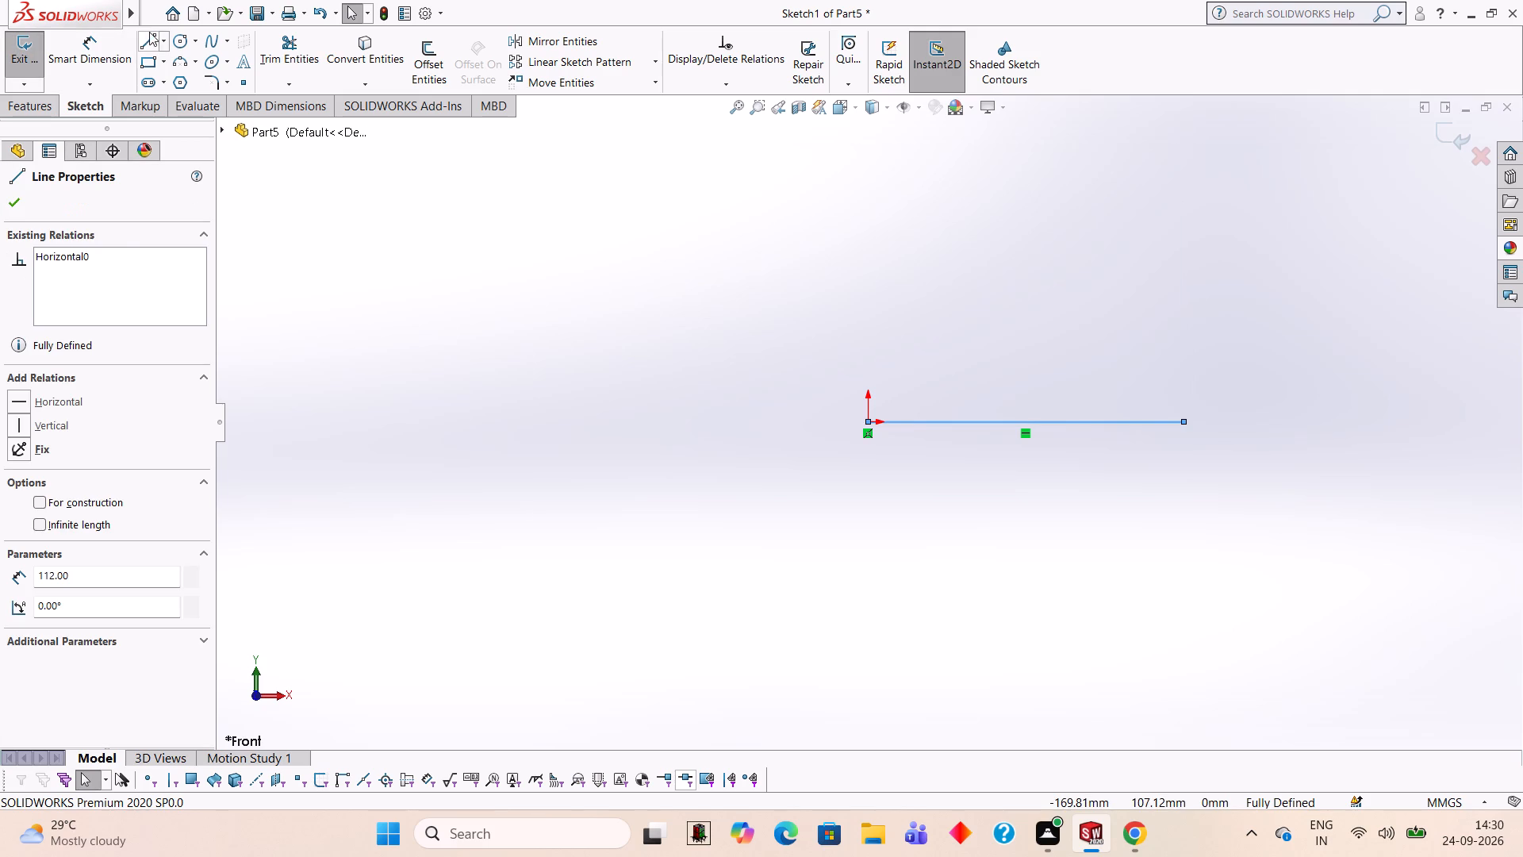
Draw a 78 mm vertical line up from the origin.
left_click(153, 37)
left_click(865, 420)
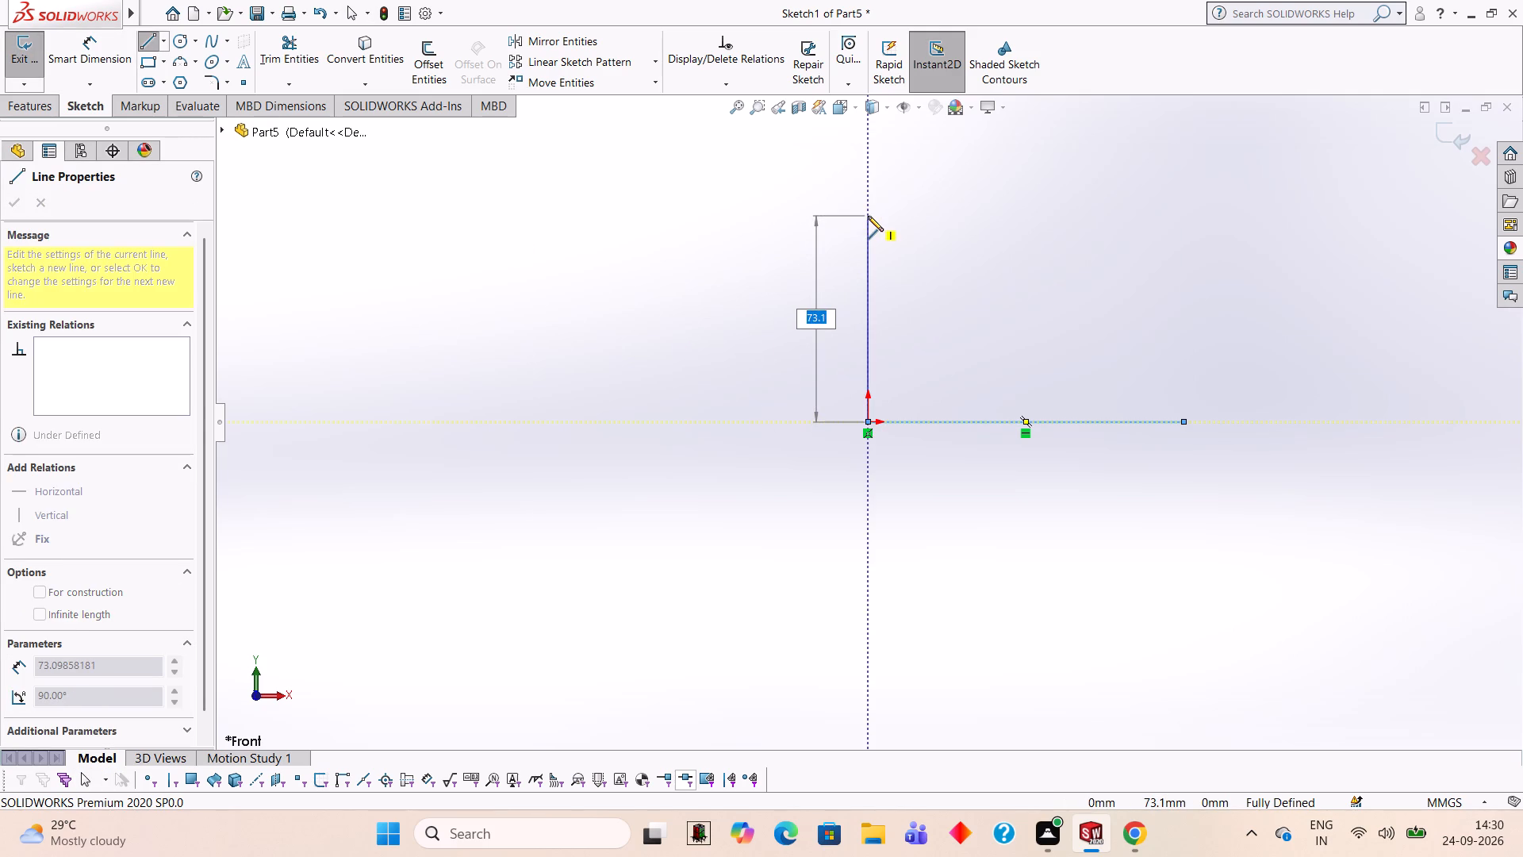
type("78")
key("Return")
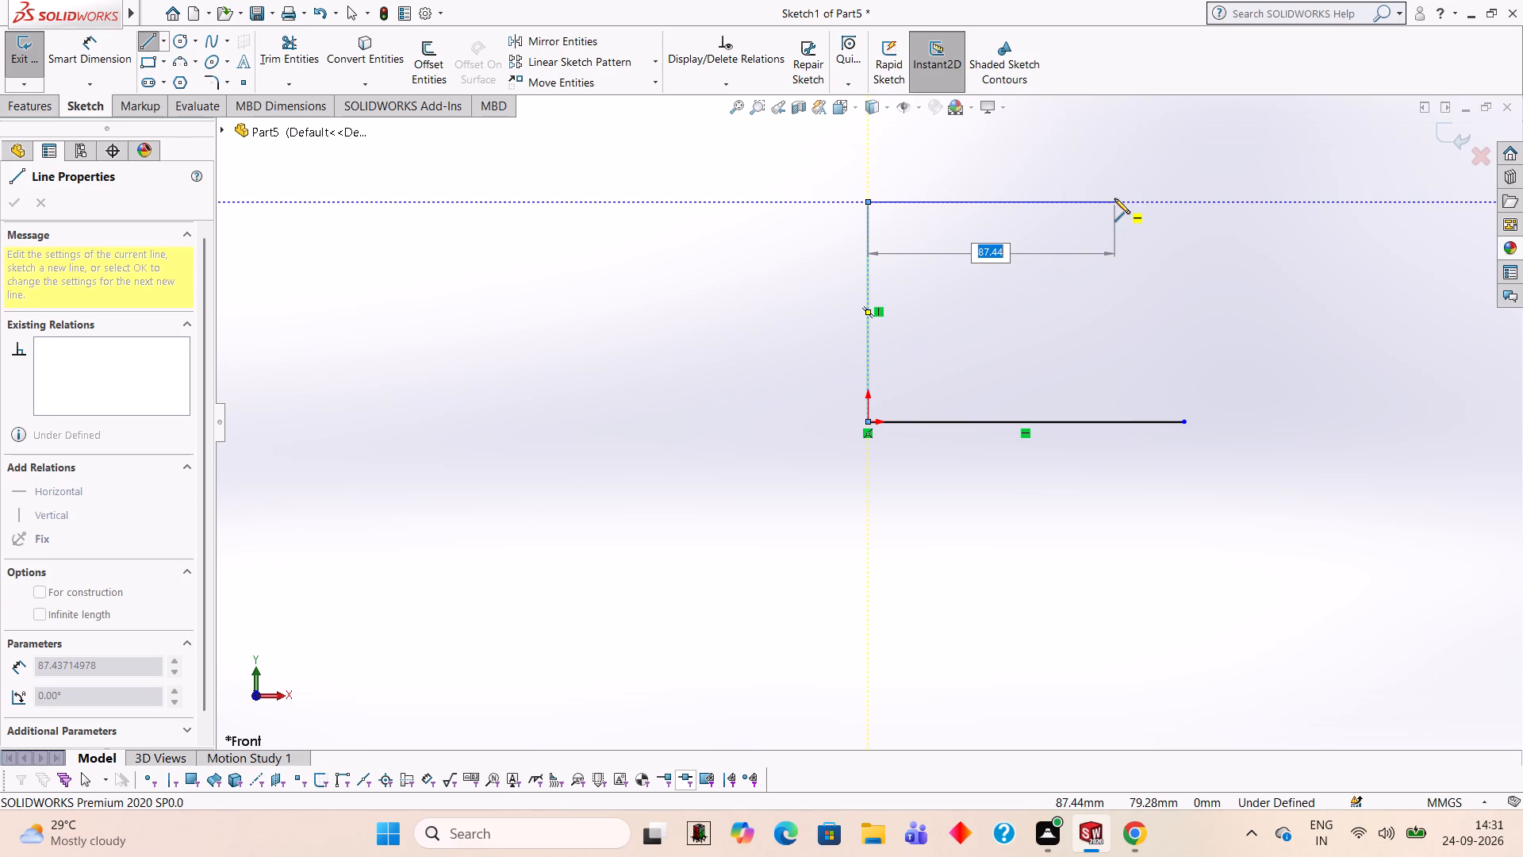
key("Escape")
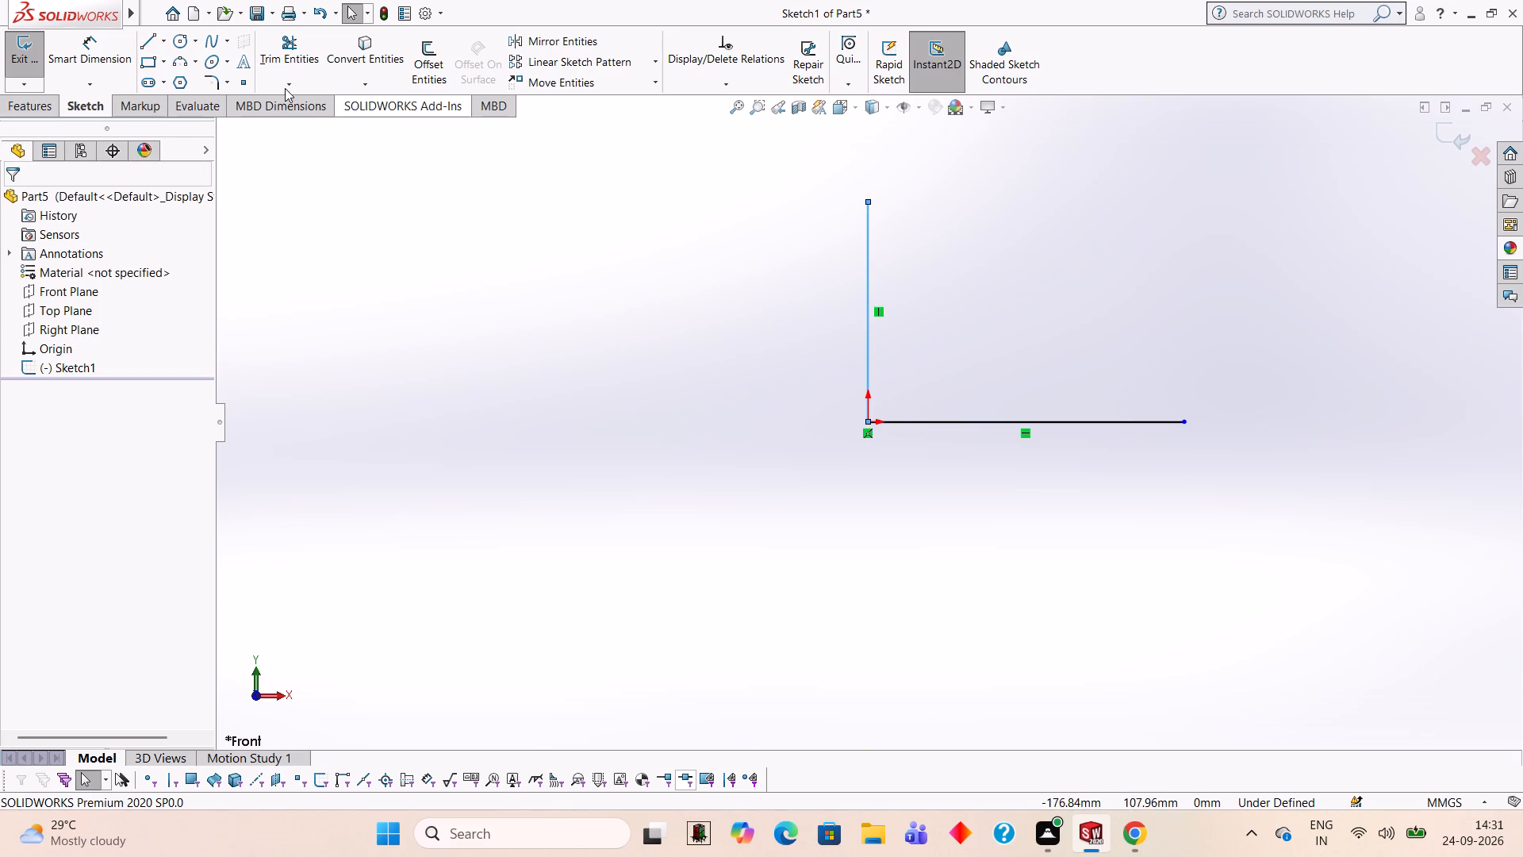
From the base line's far end, draw lines 32 mm up, 23 mm inward and up level with the 78 mm line's top.
left_click(144, 37)
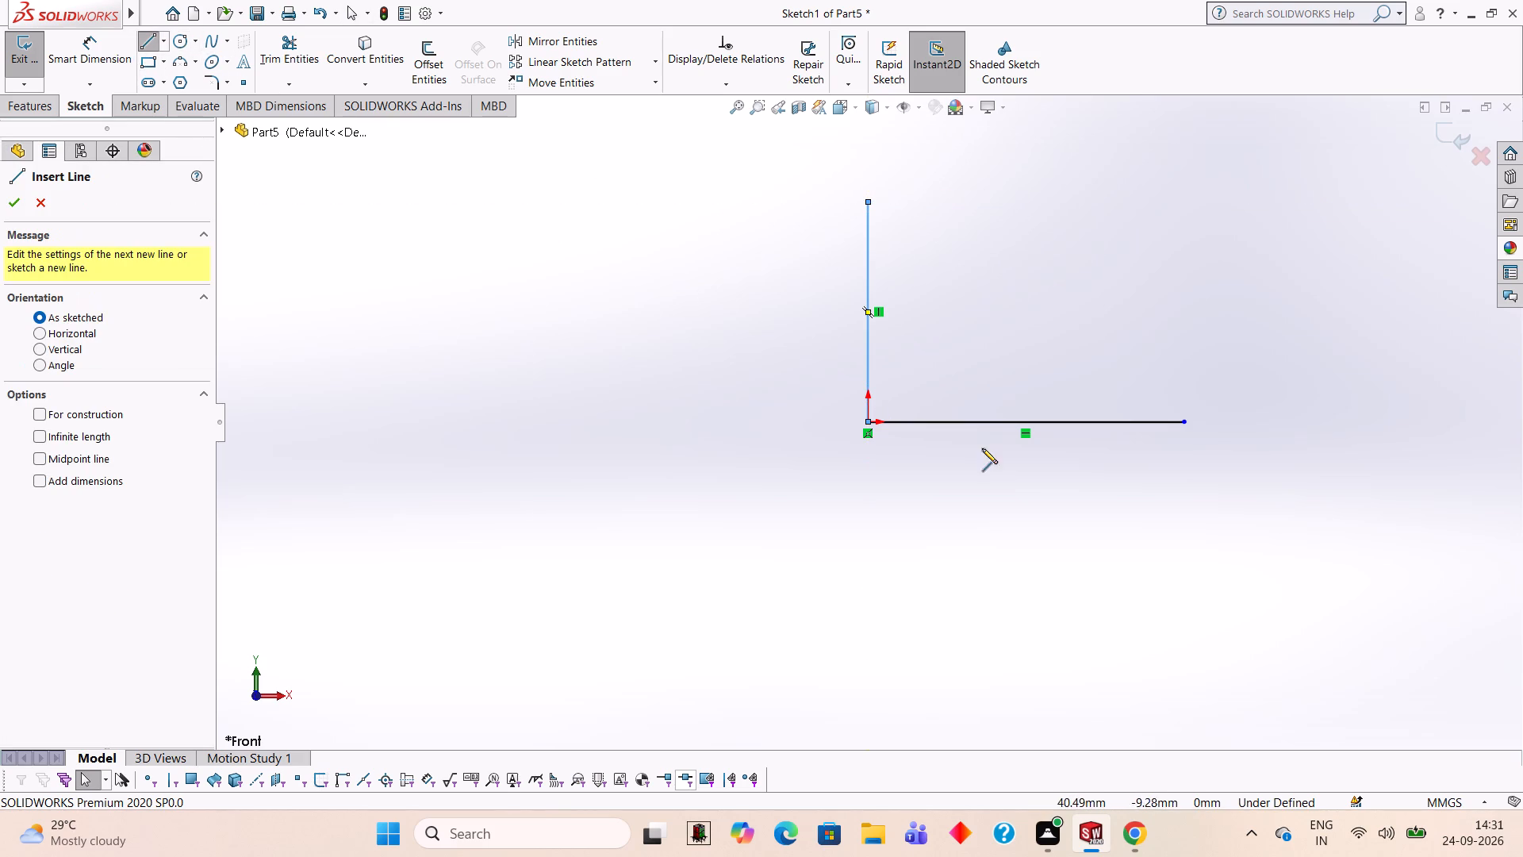
left_click(1183, 424)
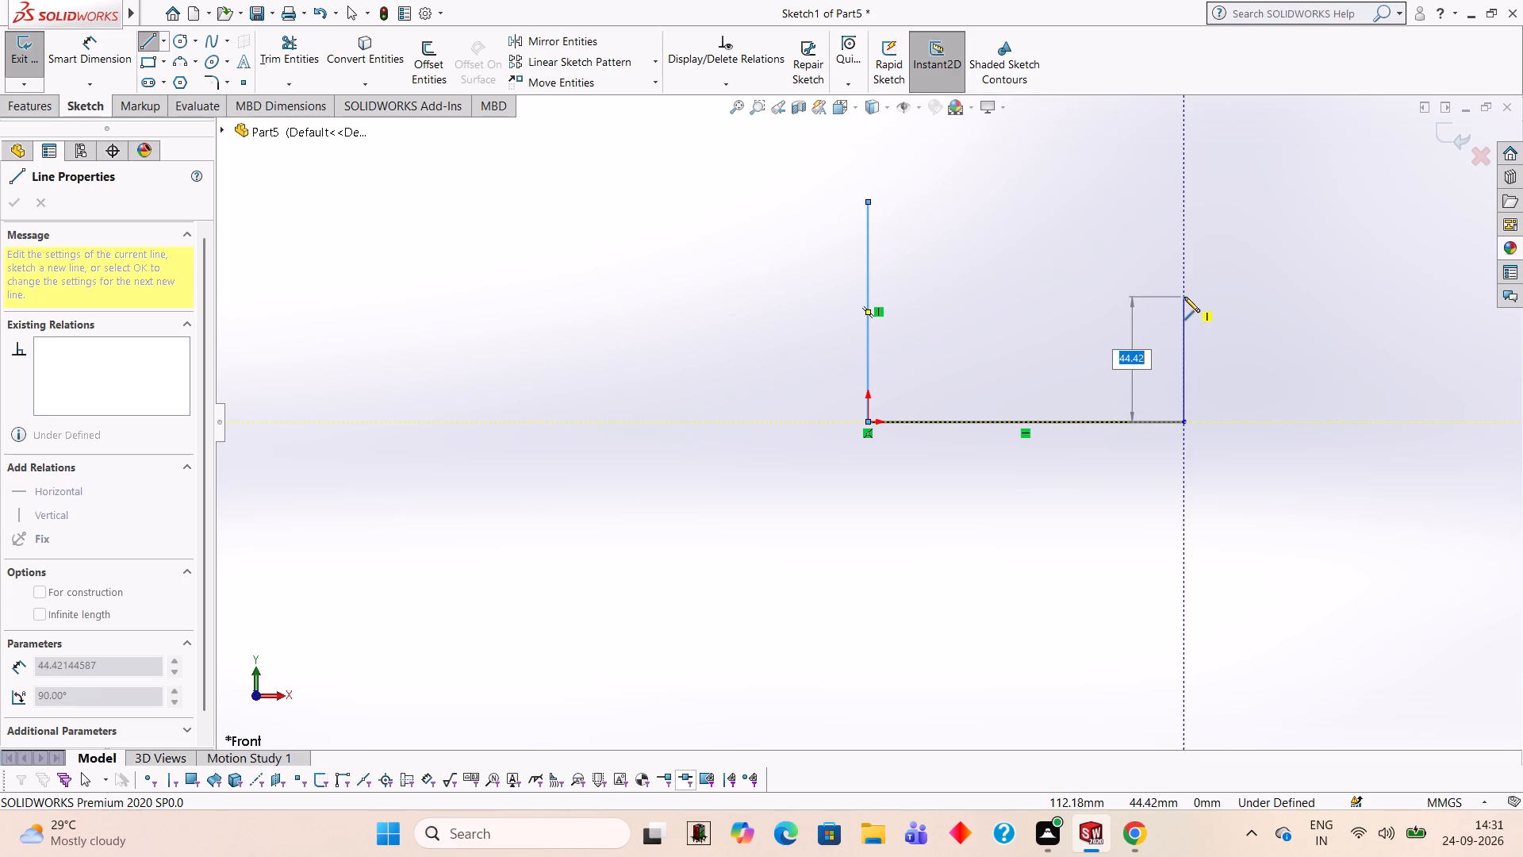
type("32")
key("Return")
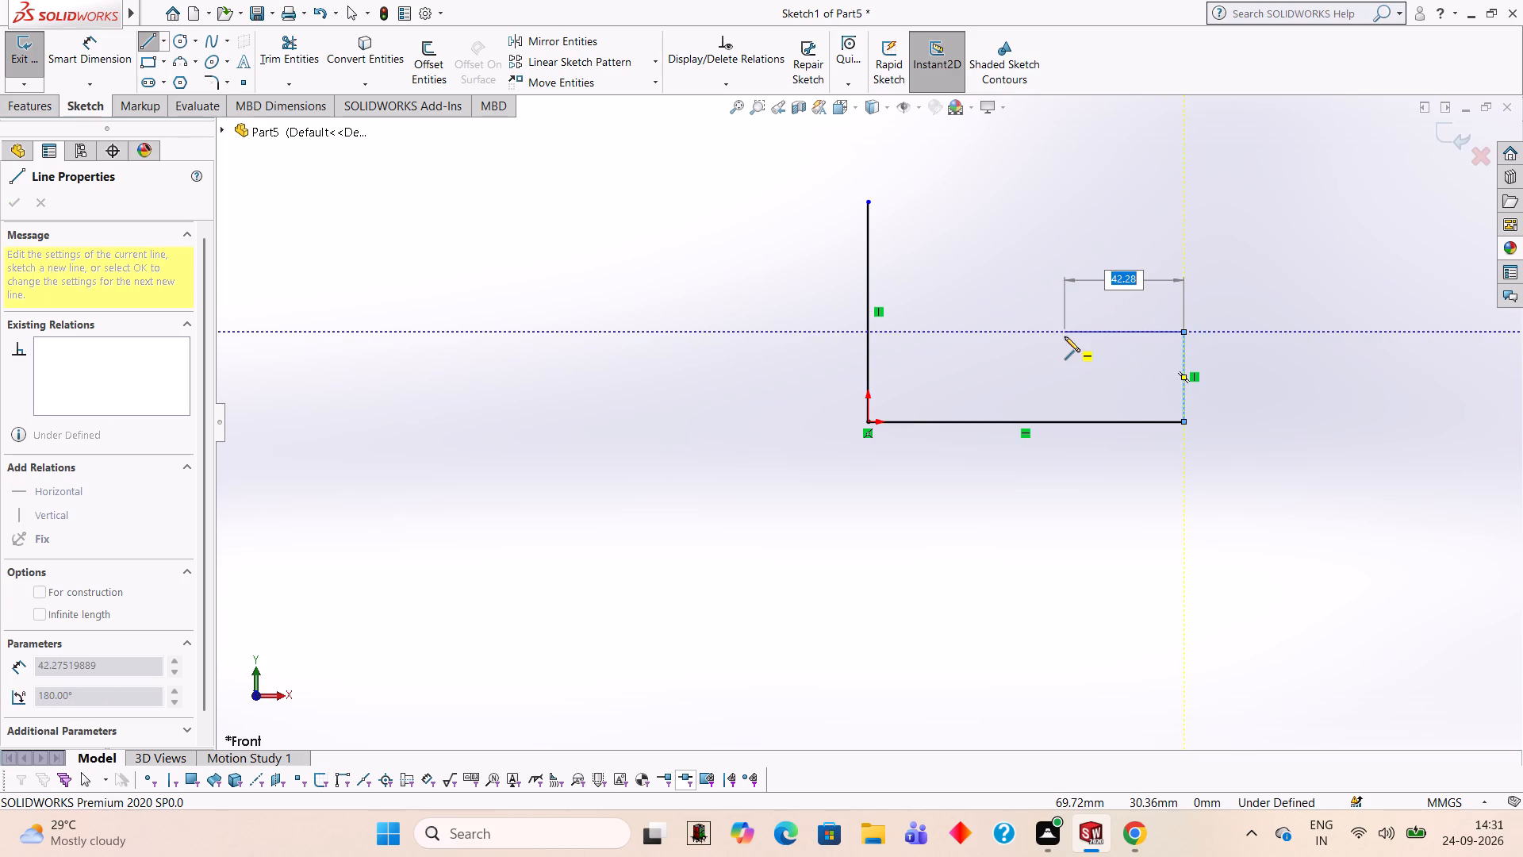
type("23")
key("Return")
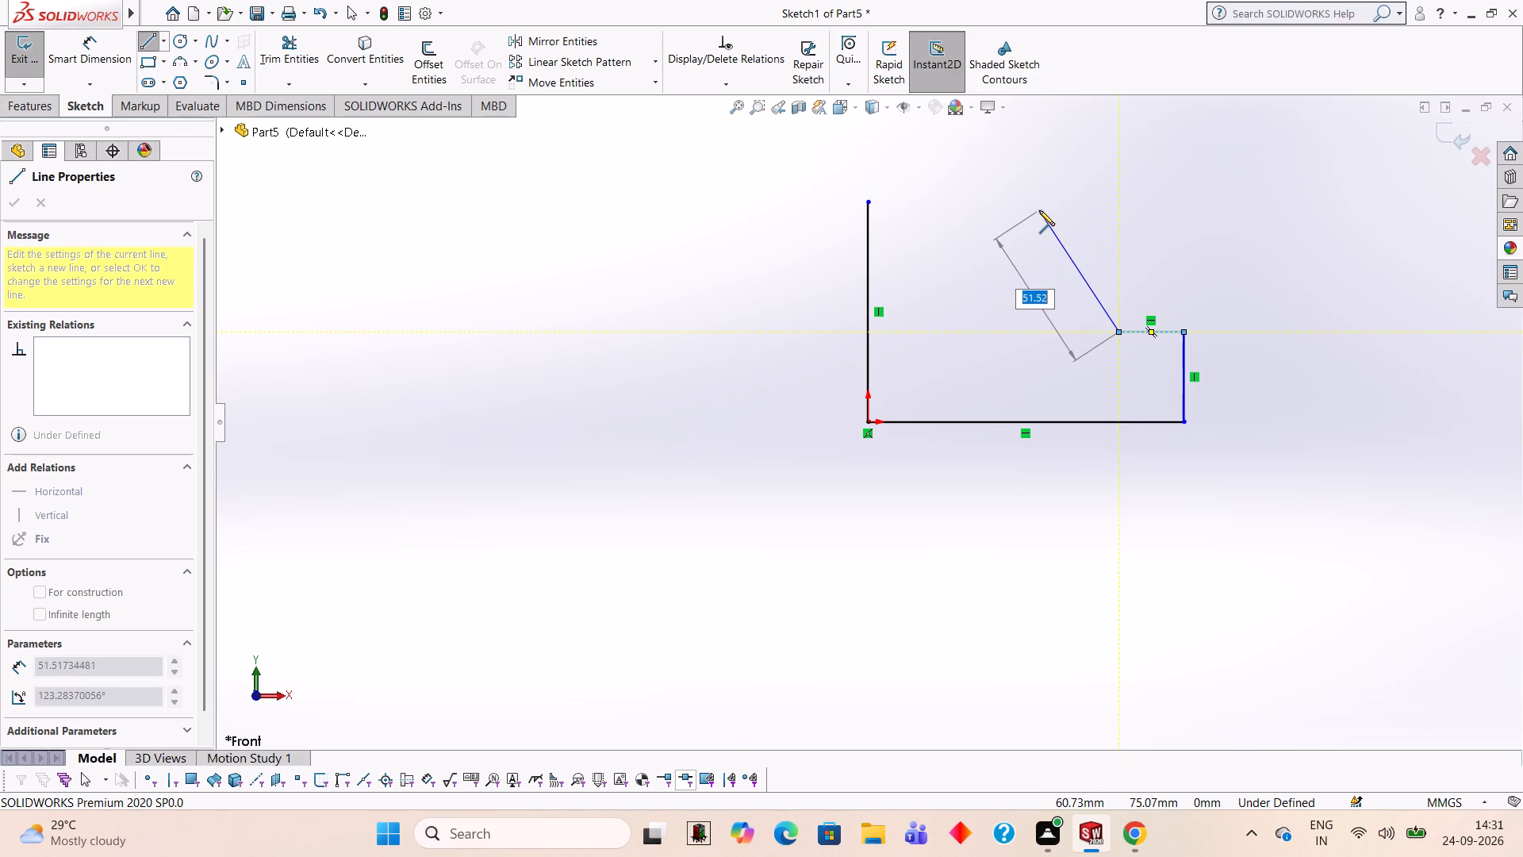
left_click(1119, 198)
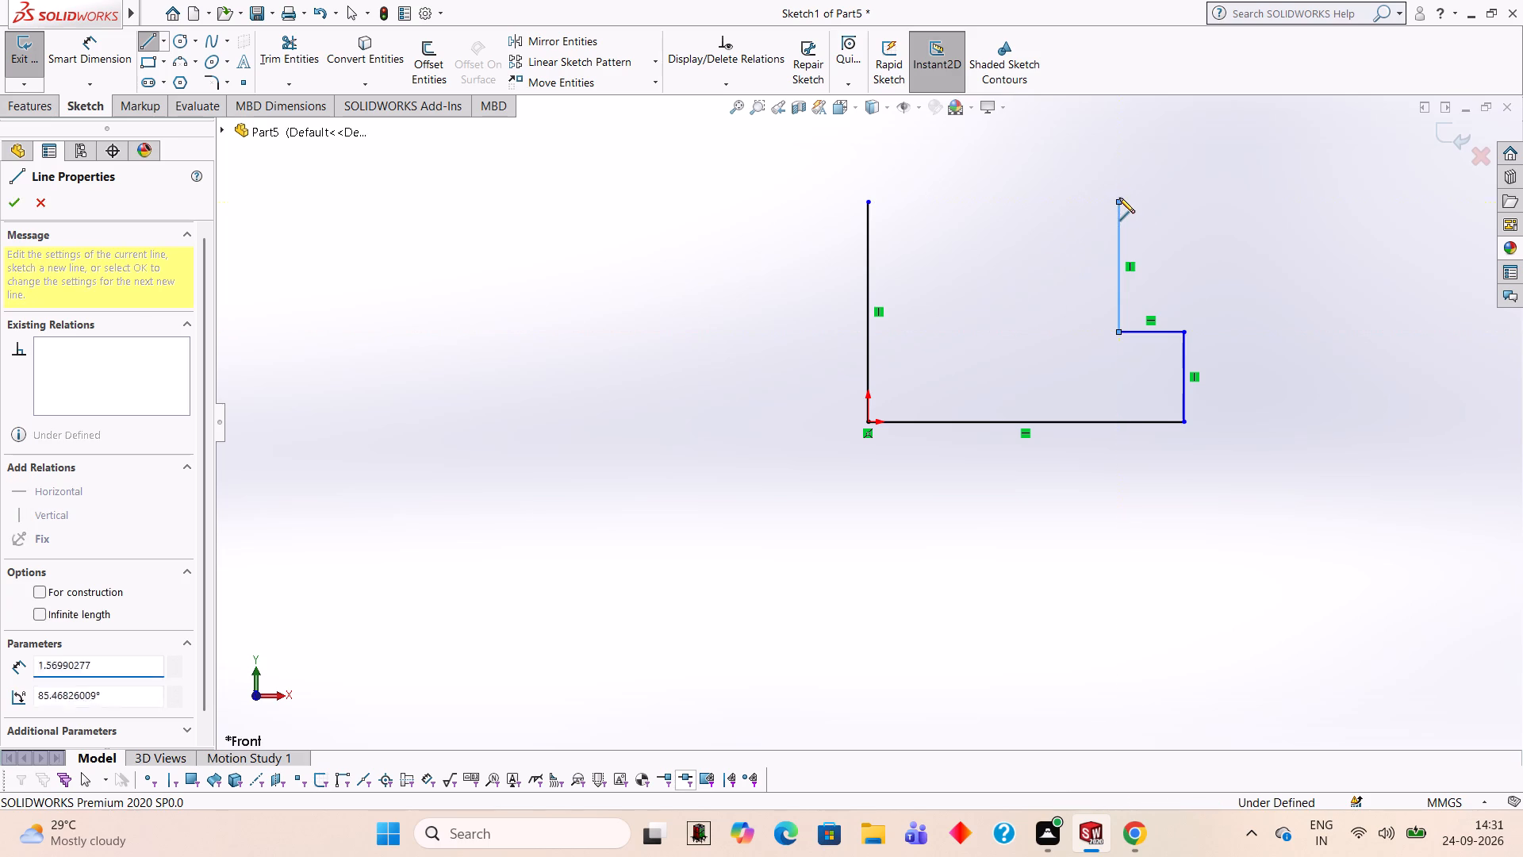
key("Escape")
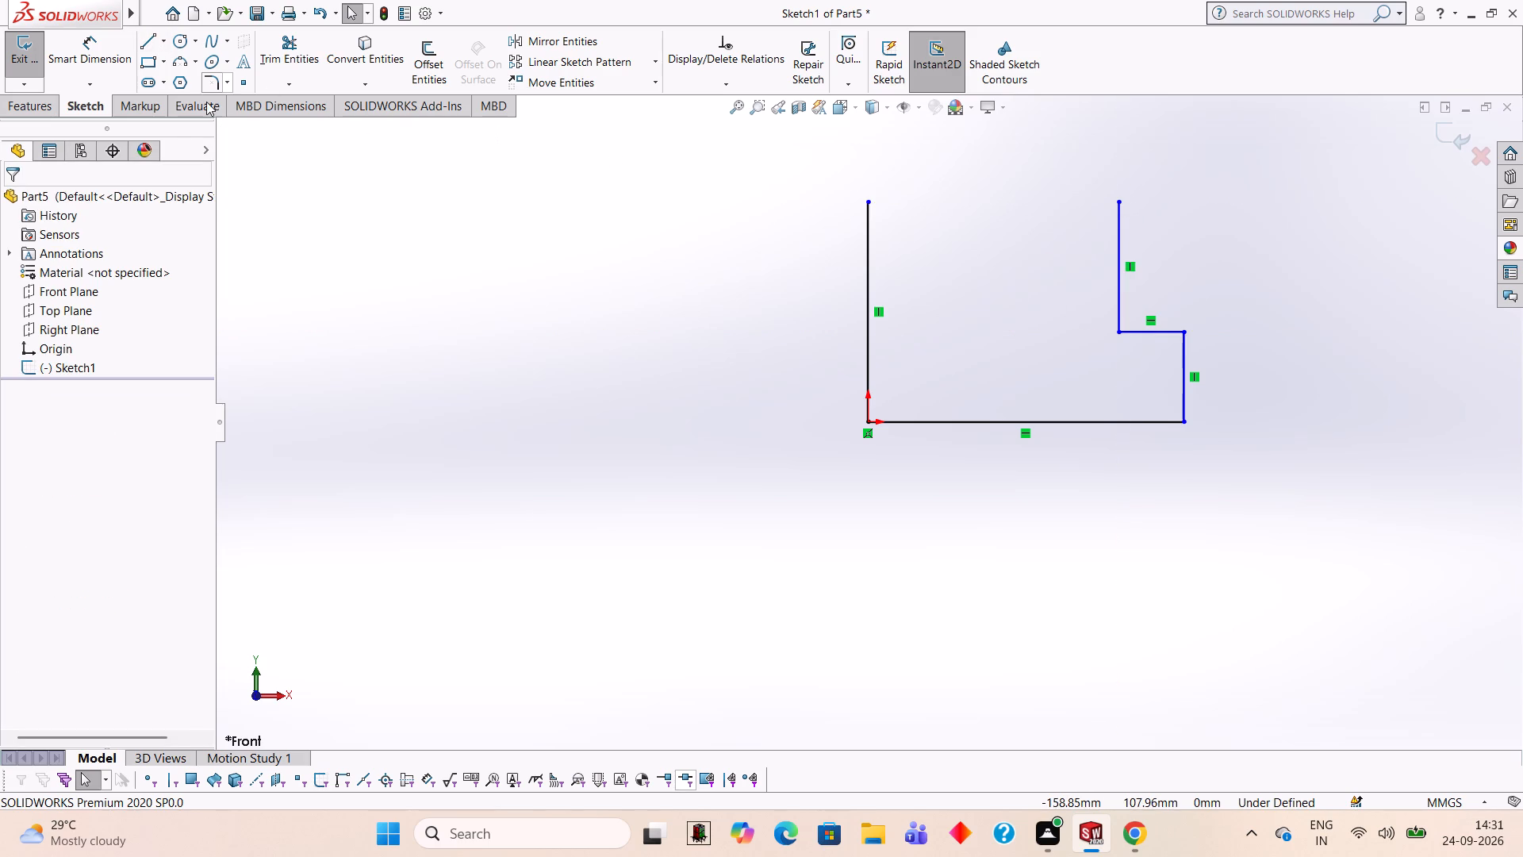
Draw a horizontal line connecting the top ends of the two tall vertical lines.
left_click(147, 36)
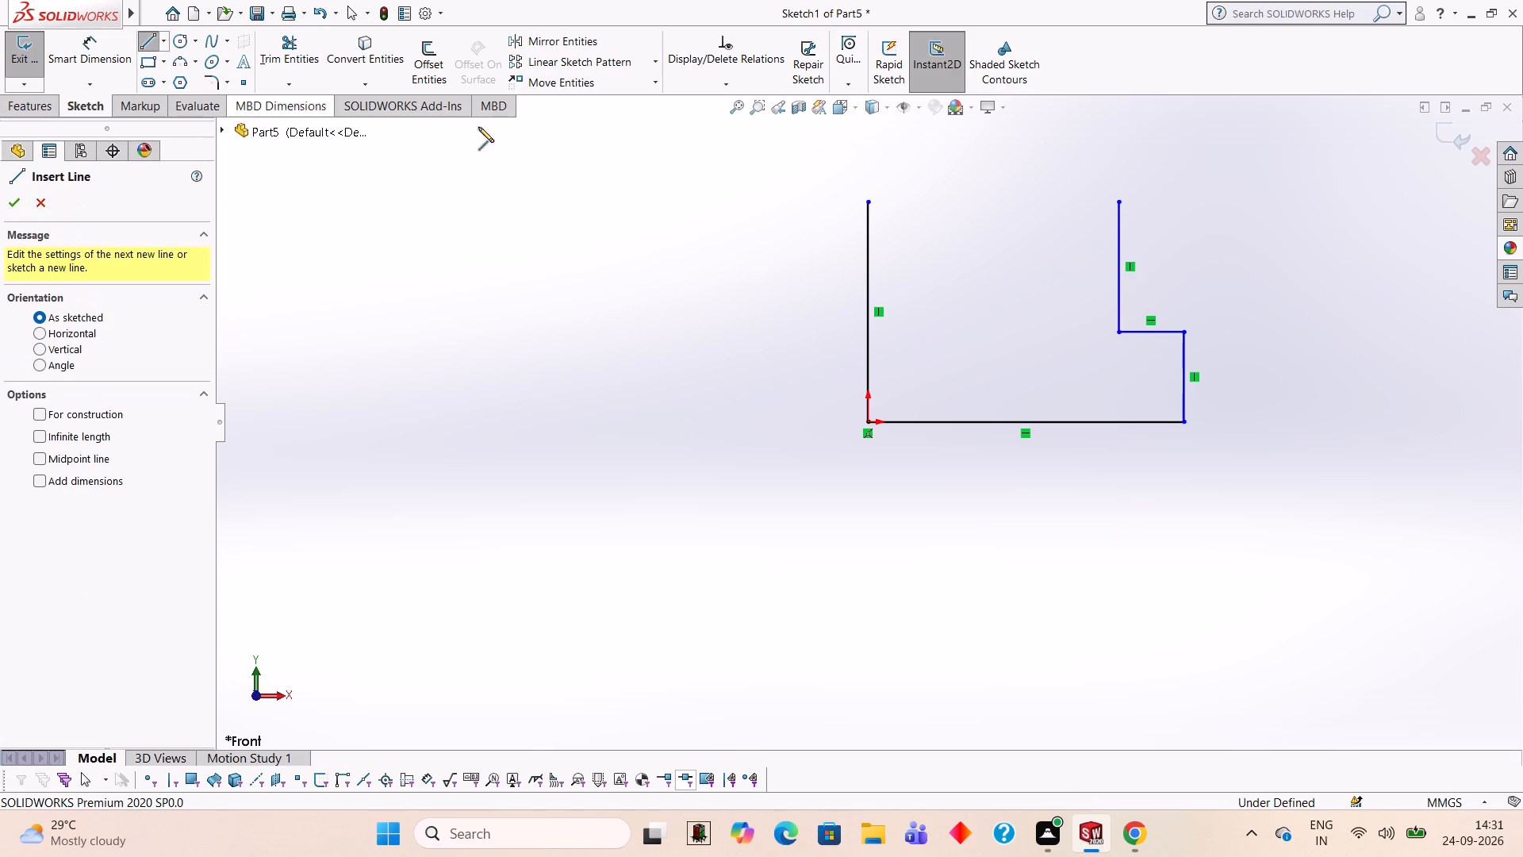
left_click(869, 200)
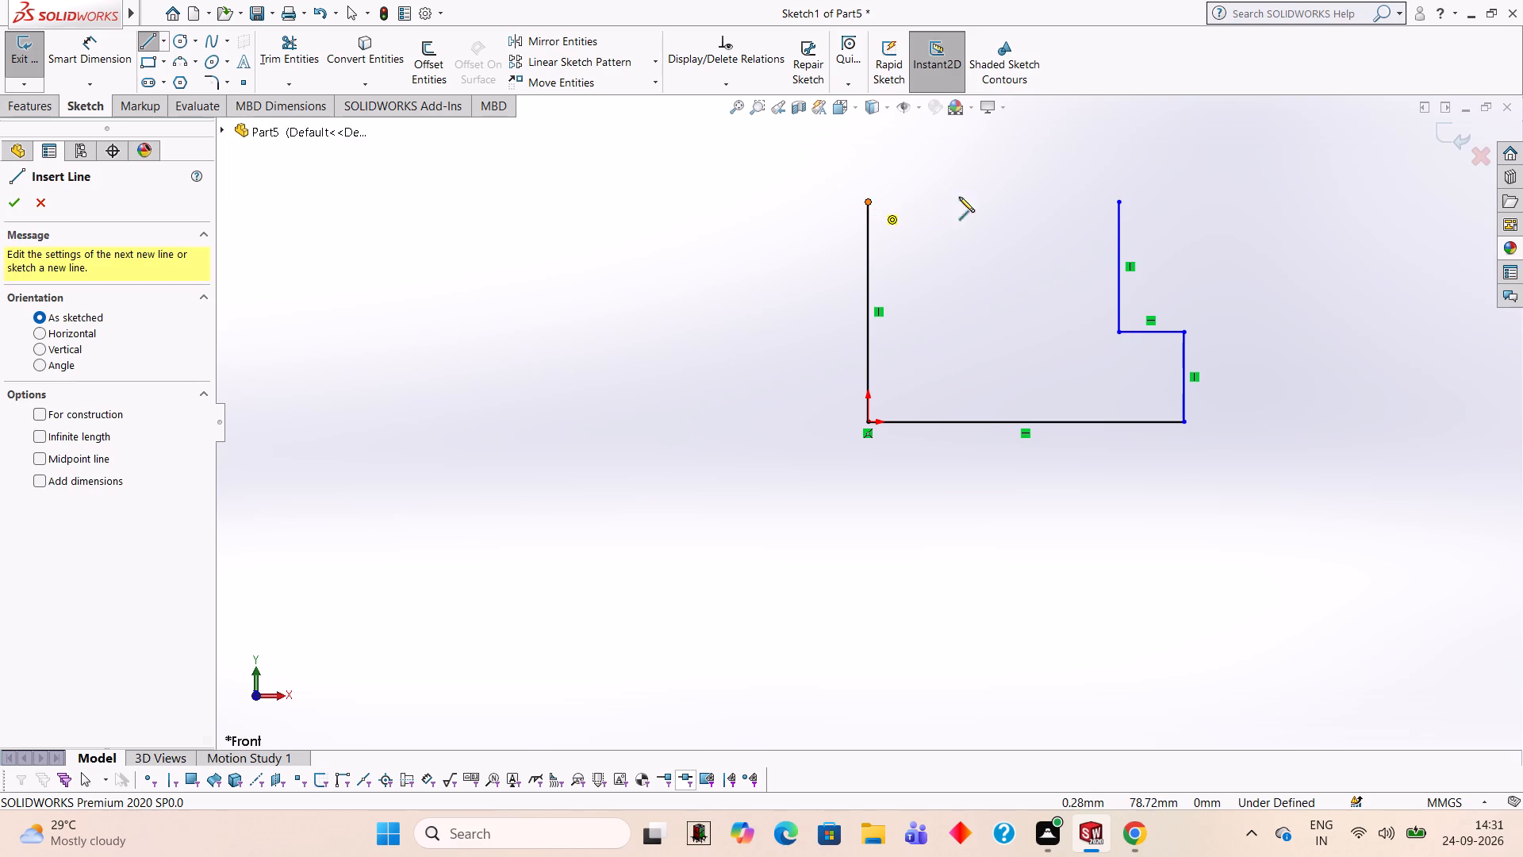
left_click(1119, 202)
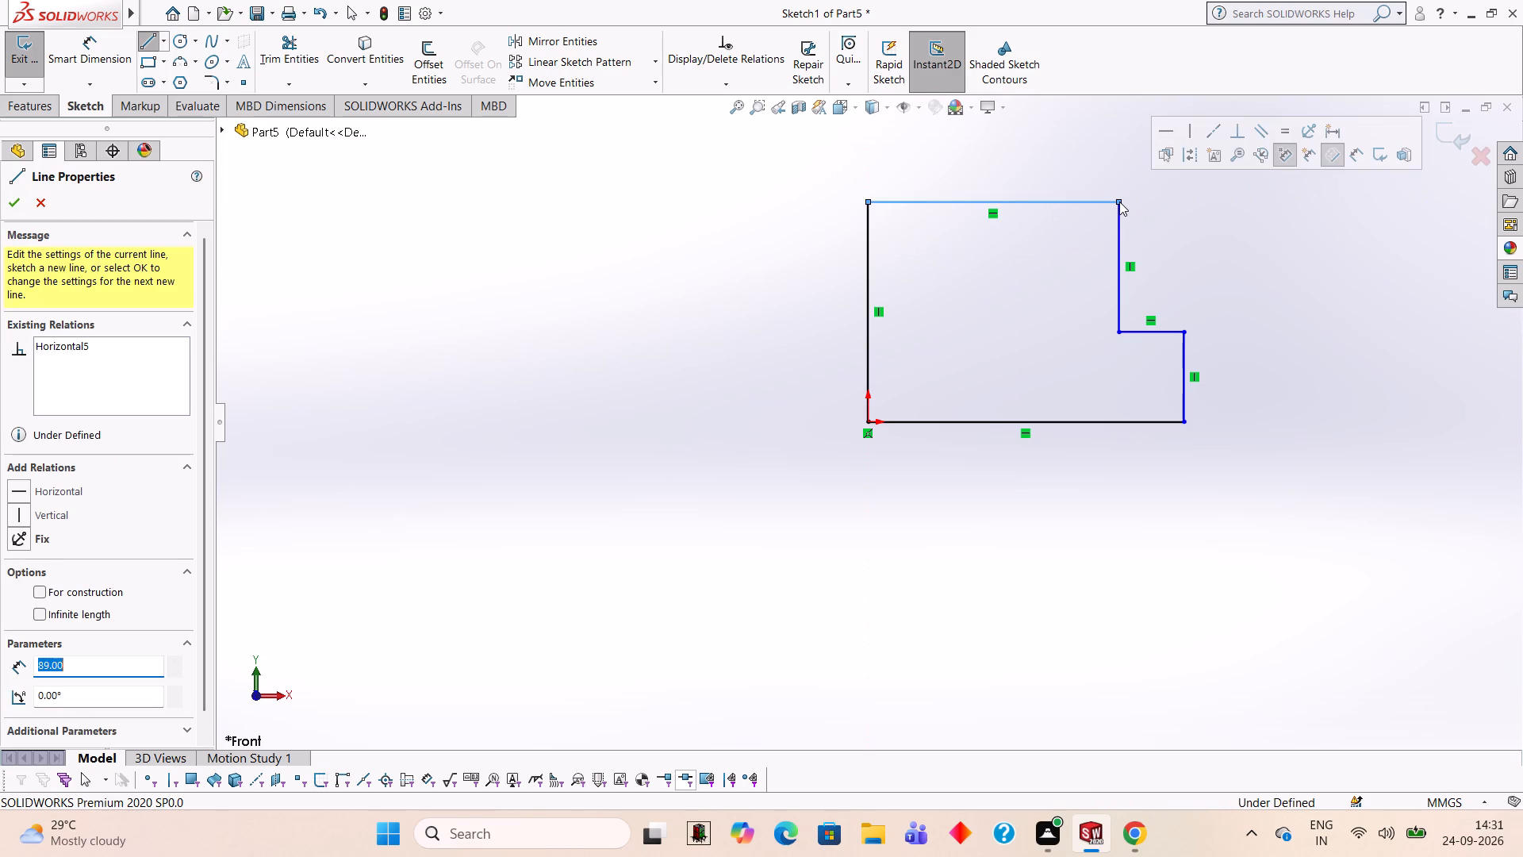
key("Escape")
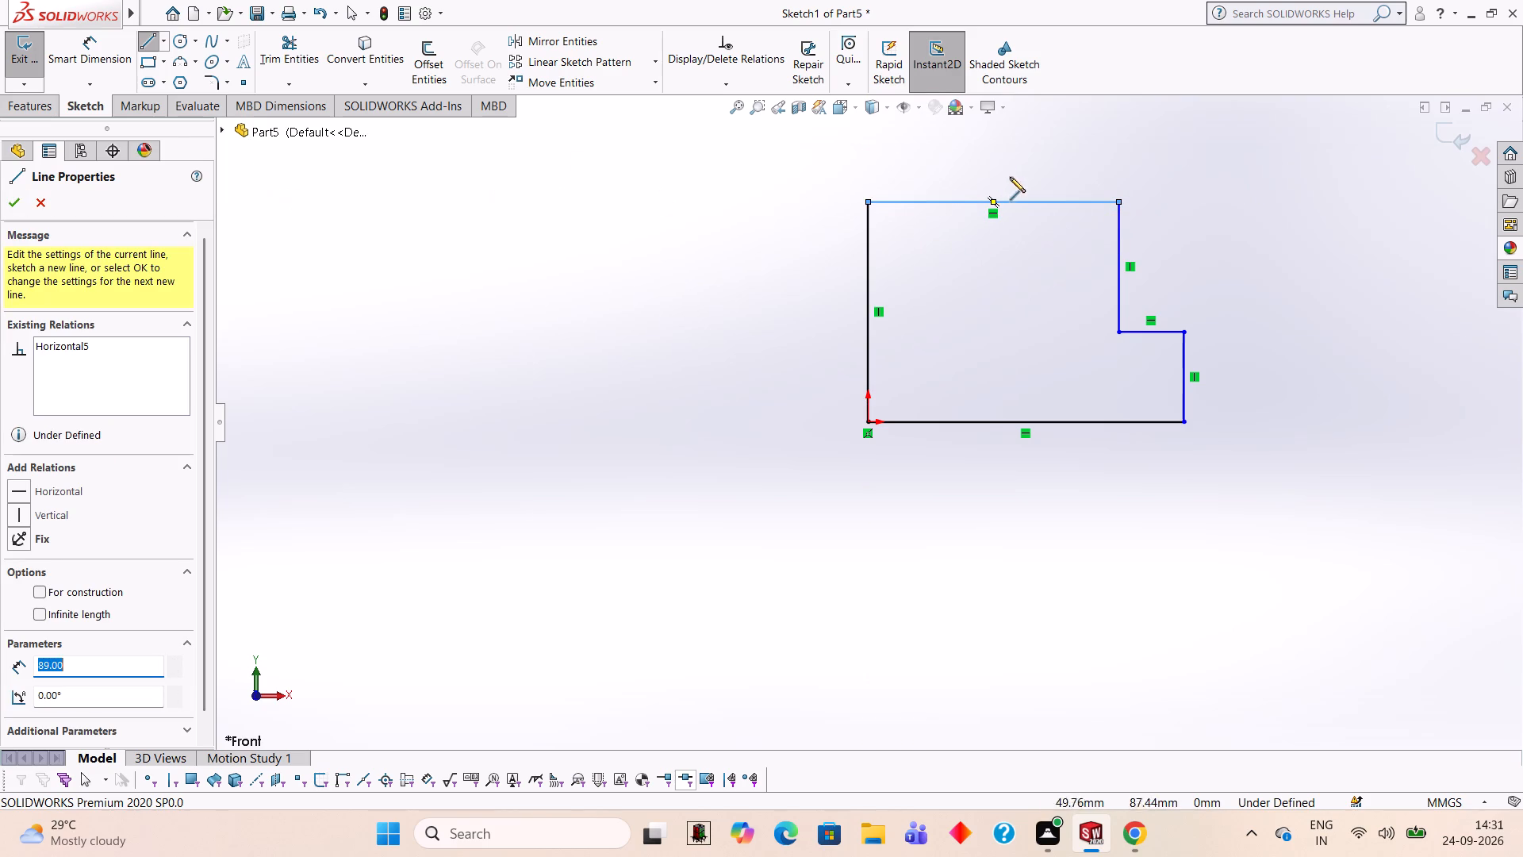
Draw a sloped line from the outer end of the top edge to the top of the 32 mm vertical line.
left_click(1115, 202)
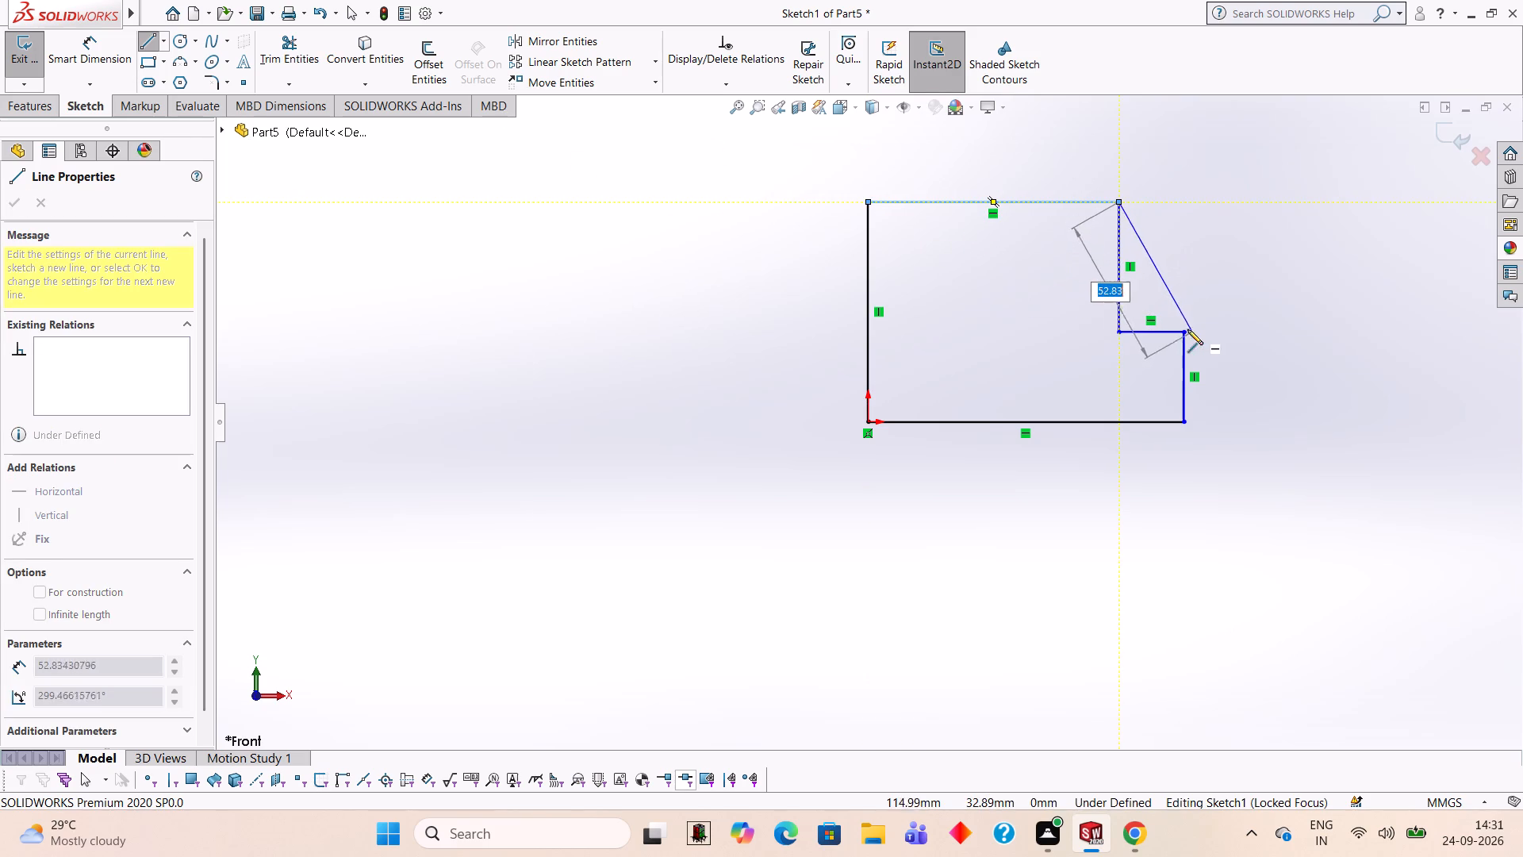
key("Escape")
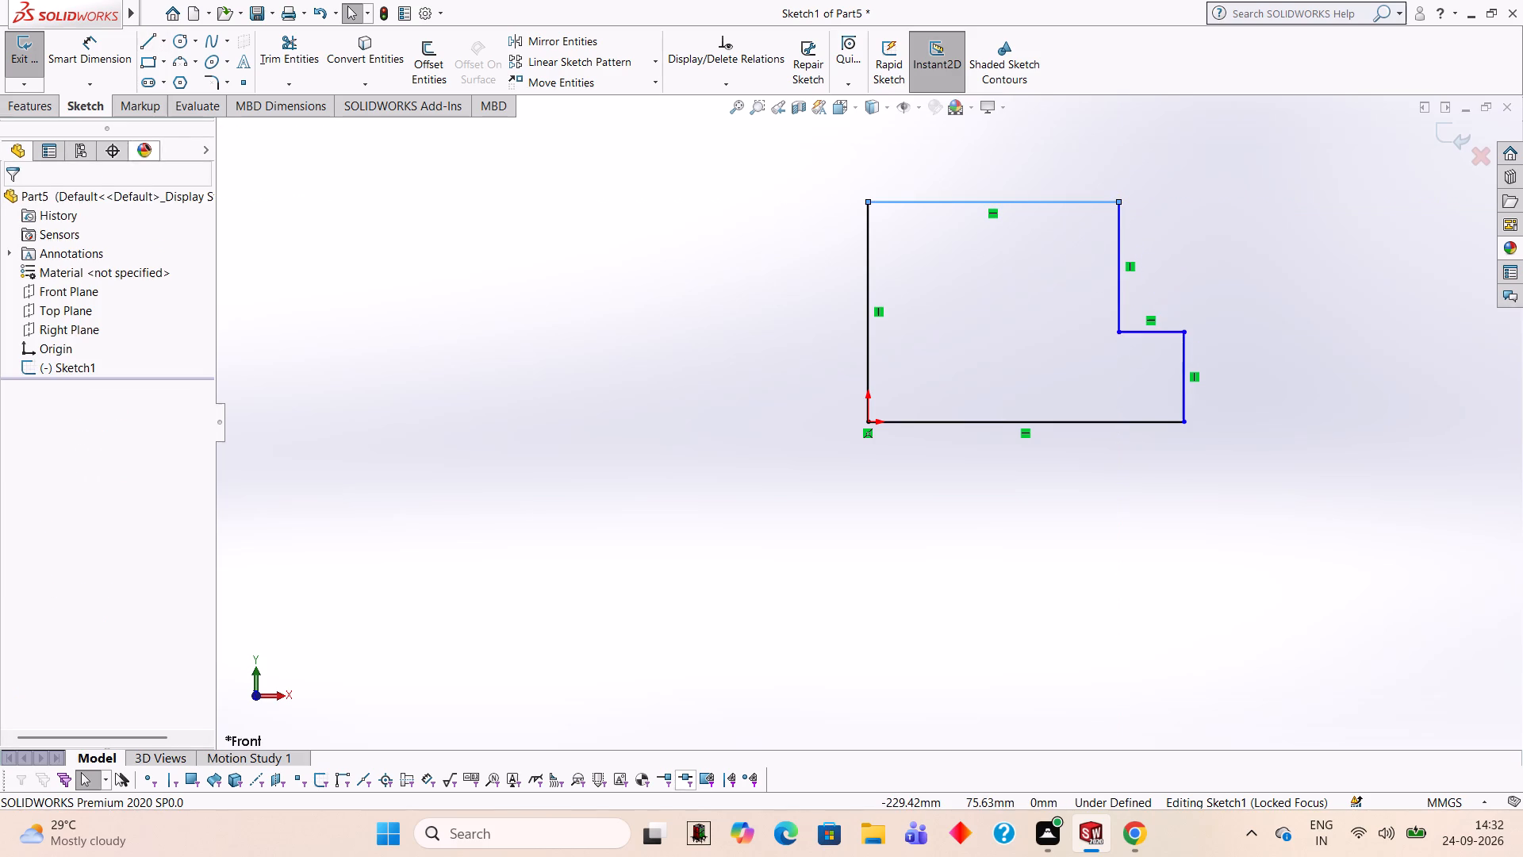
left_click(153, 37)
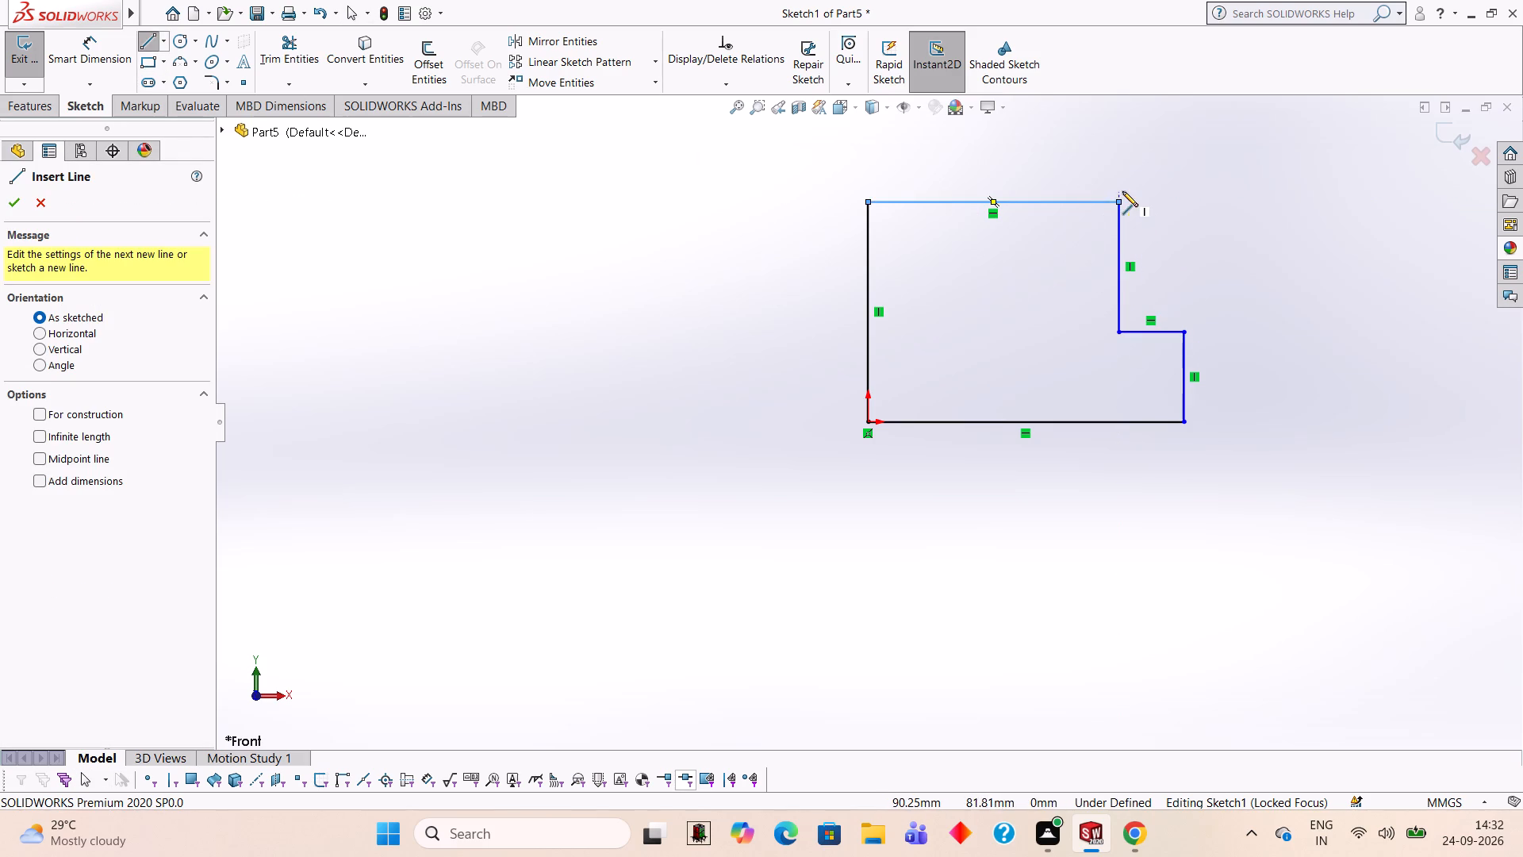
left_click(1119, 202)
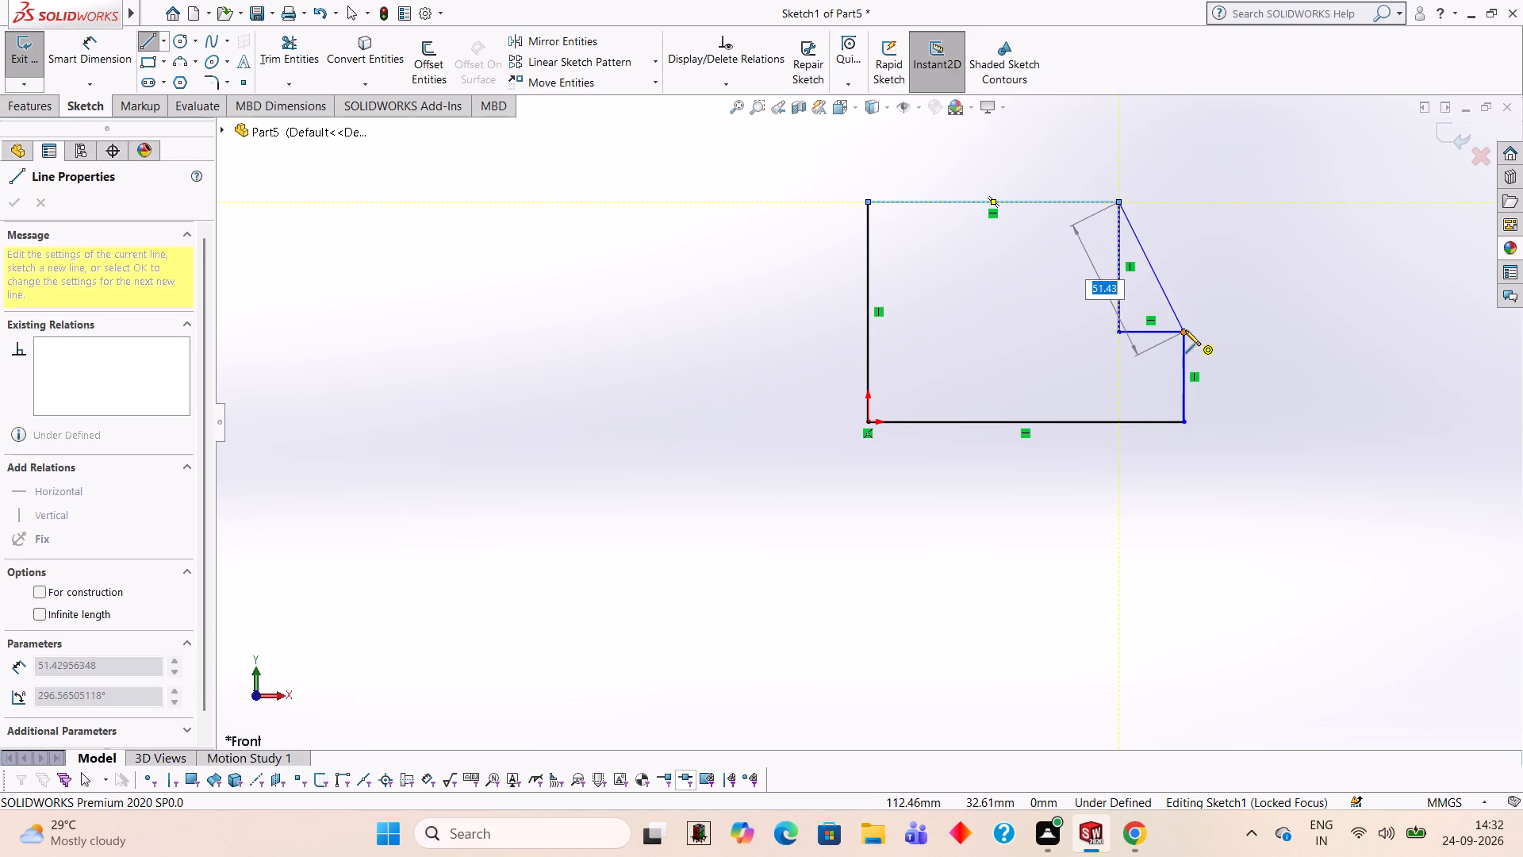
left_click(1185, 330)
key("Escape")
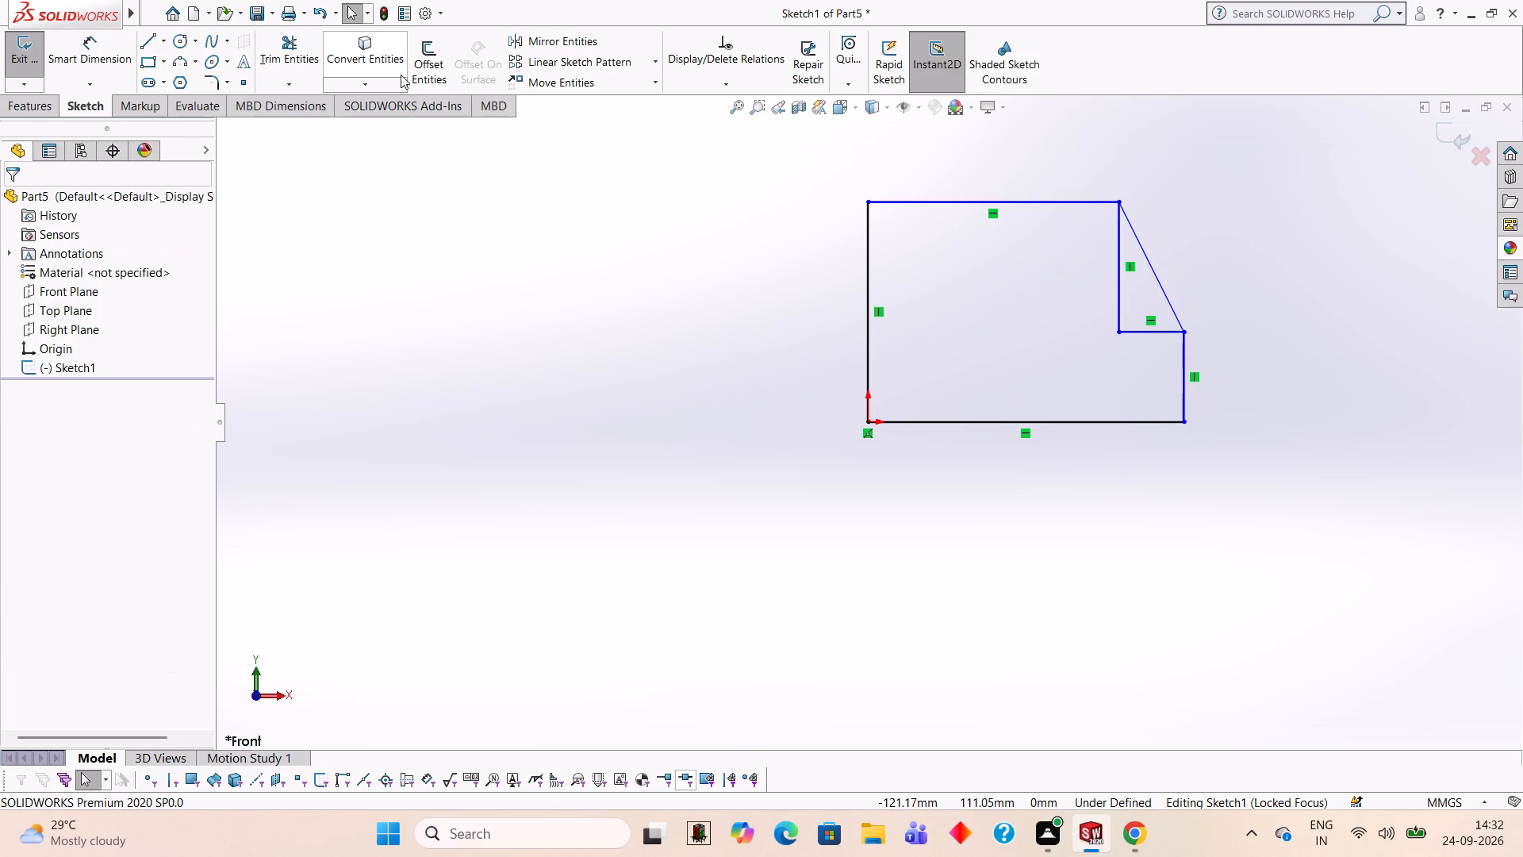
Trim away the vertical and 23 mm horizontal step lines inside the slope, using Trim to closest.
left_click(318, 54)
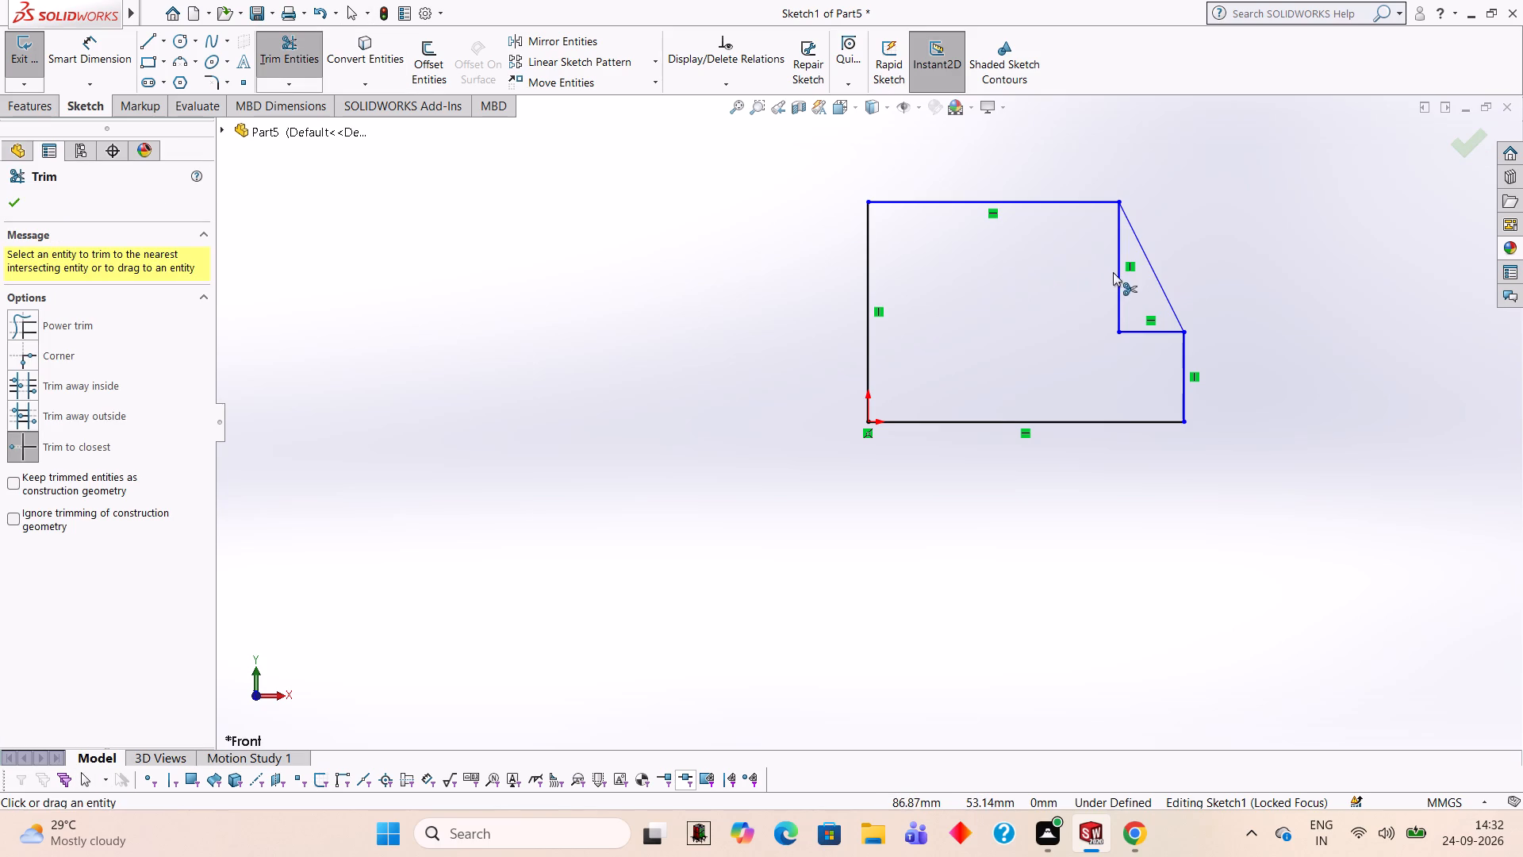
left_click(1117, 275)
left_click(1153, 332)
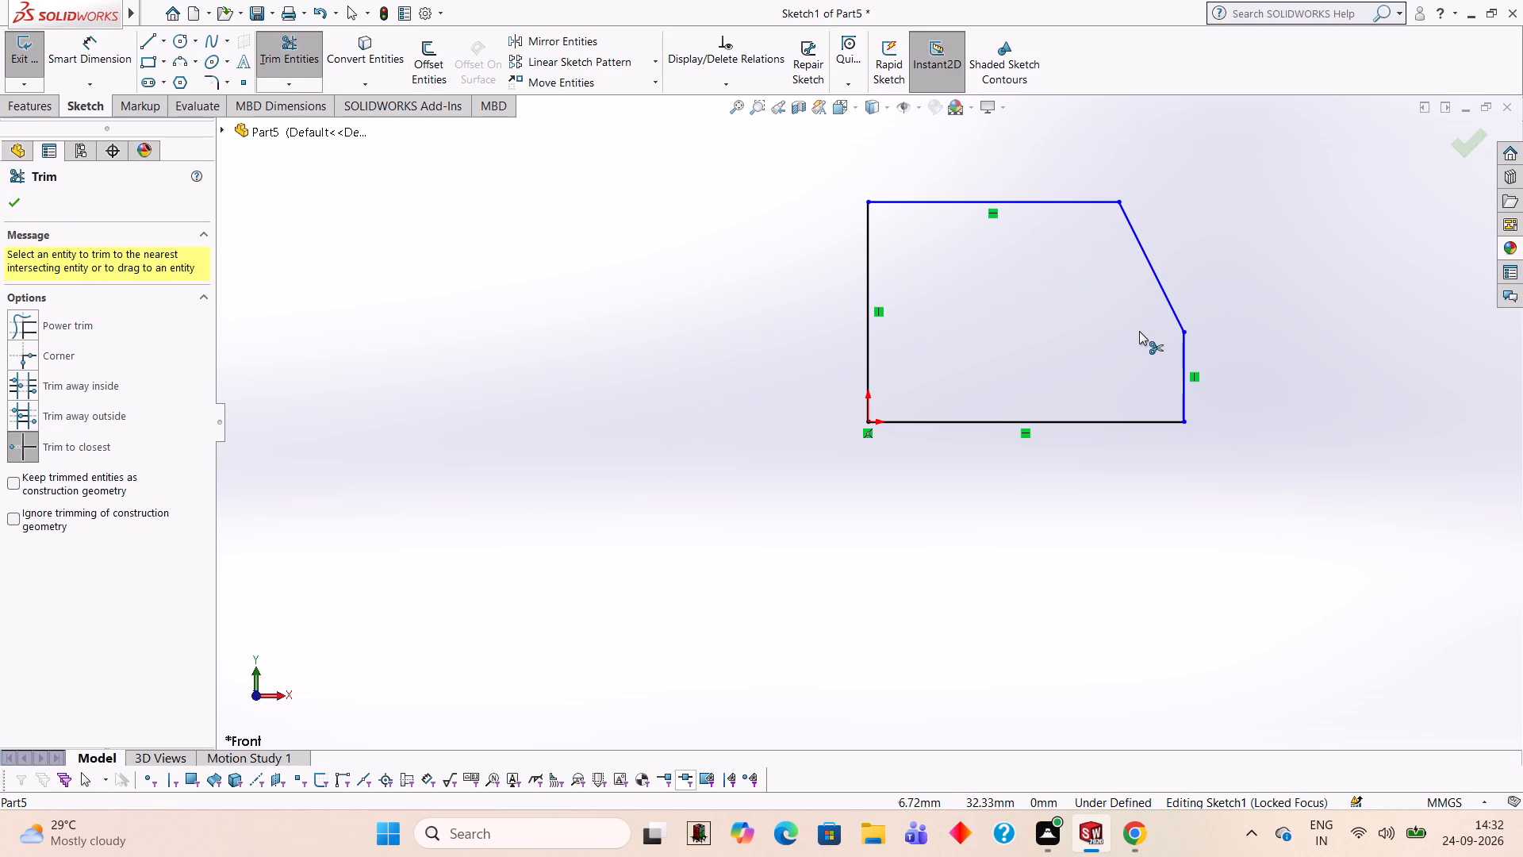
Extrude the closed profile as a 25 mm blind boss.
left_click(48, 107)
left_click(44, 77)
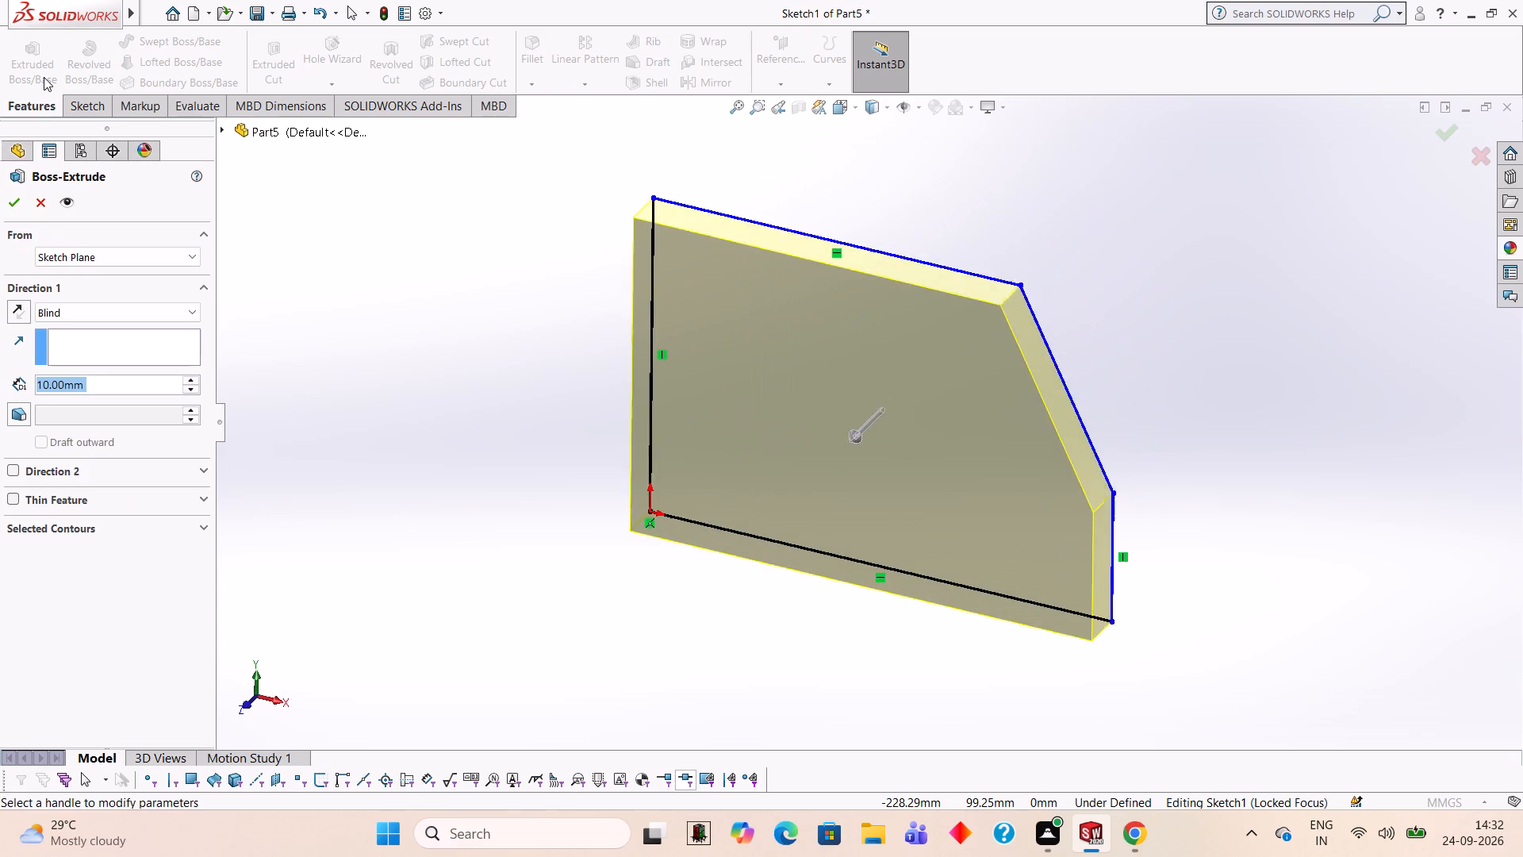
type("25")
key("Return")
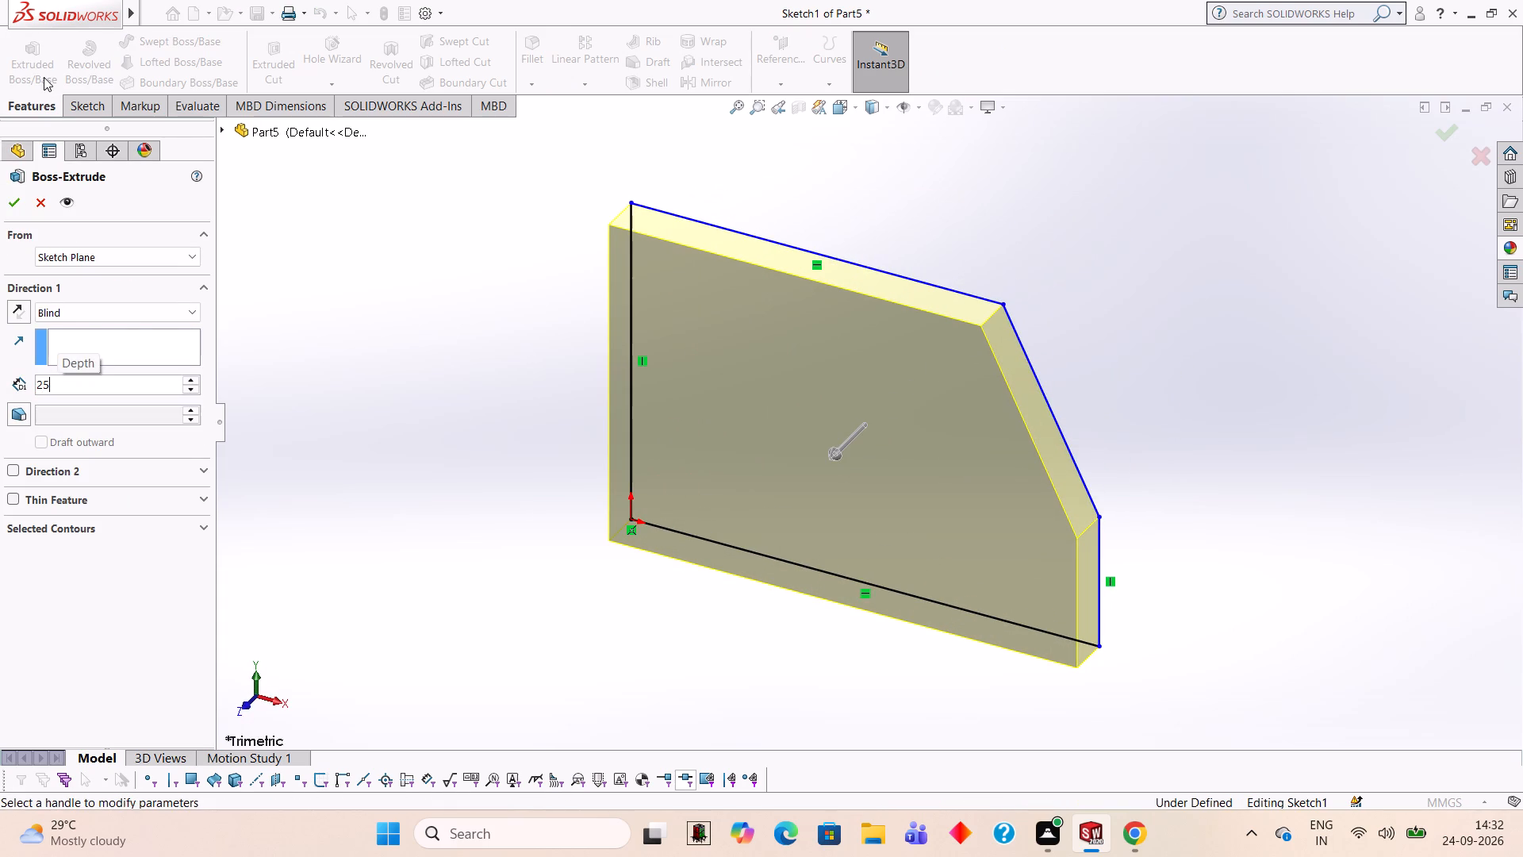
left_click(14, 211)
left_click(325, 281)
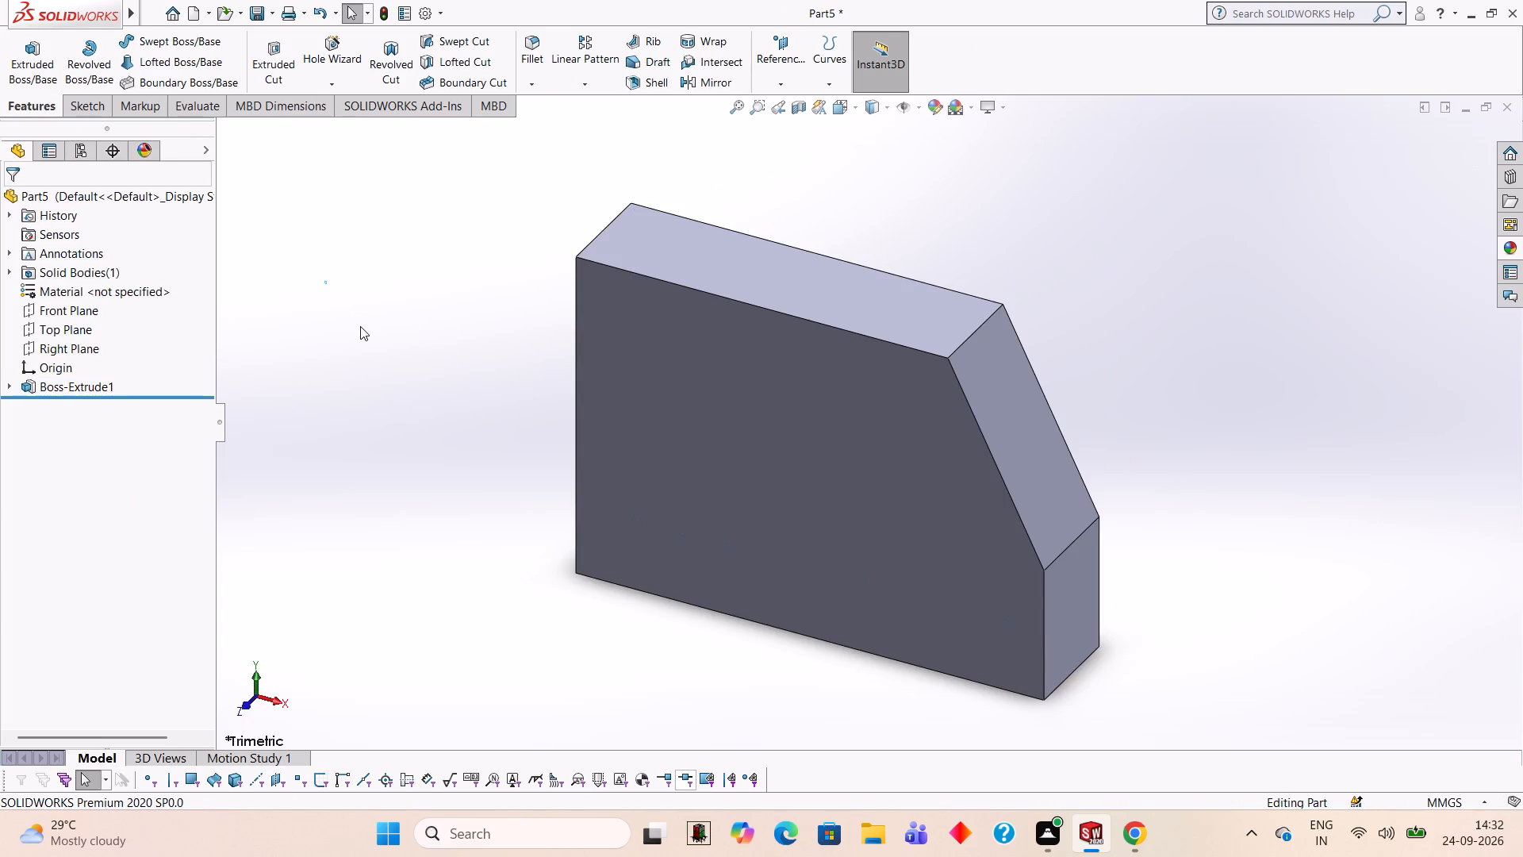
middle_click_drag(448, 393, 468, 294)
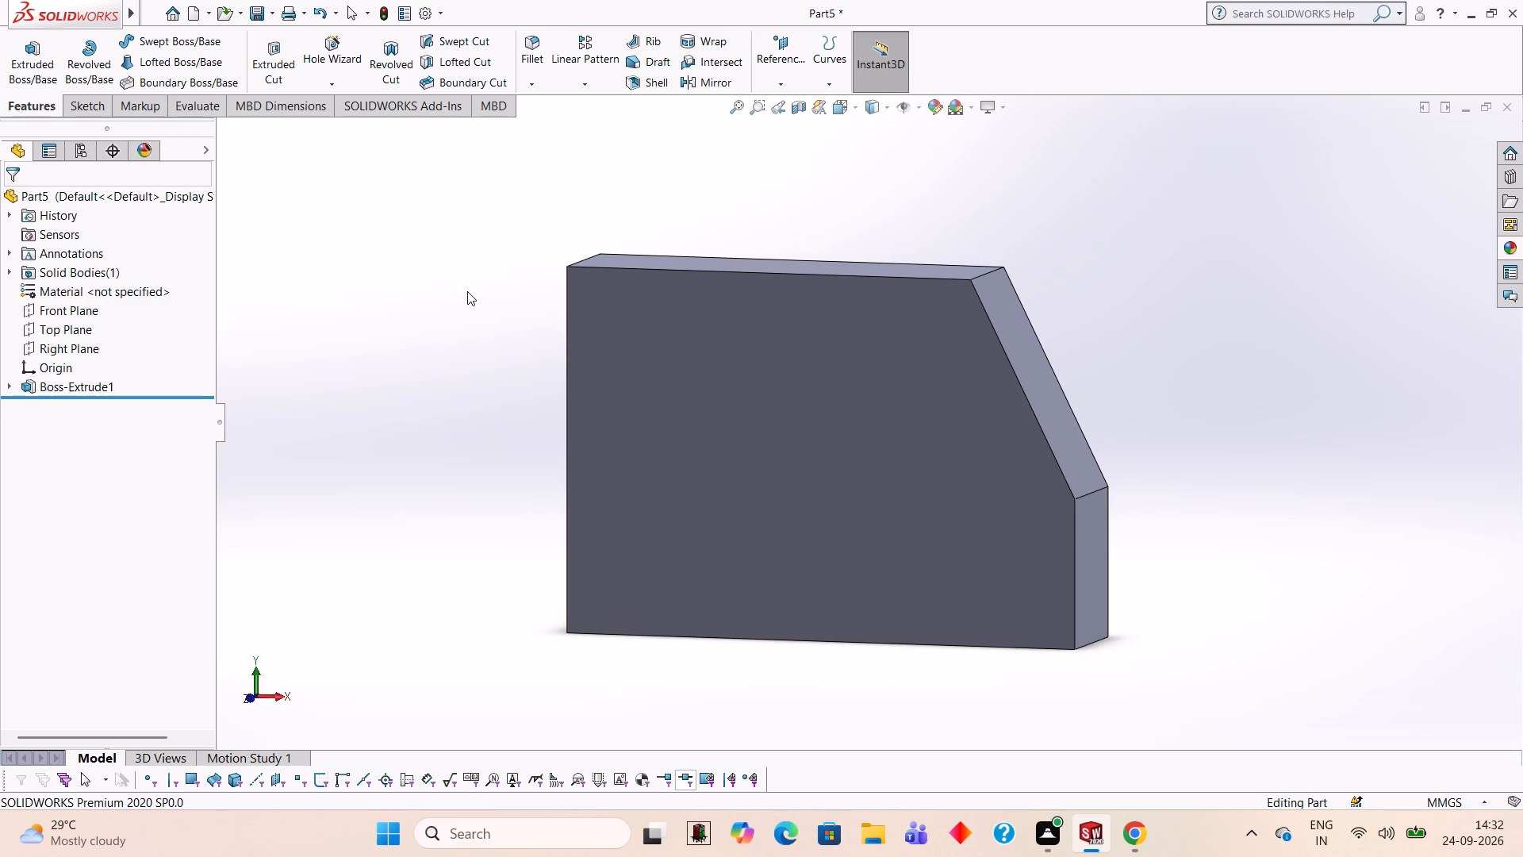
Start a sketch on the block's tall rectangular end face opposite the sloped corner.
middle_click_drag(468, 294, 623, 275)
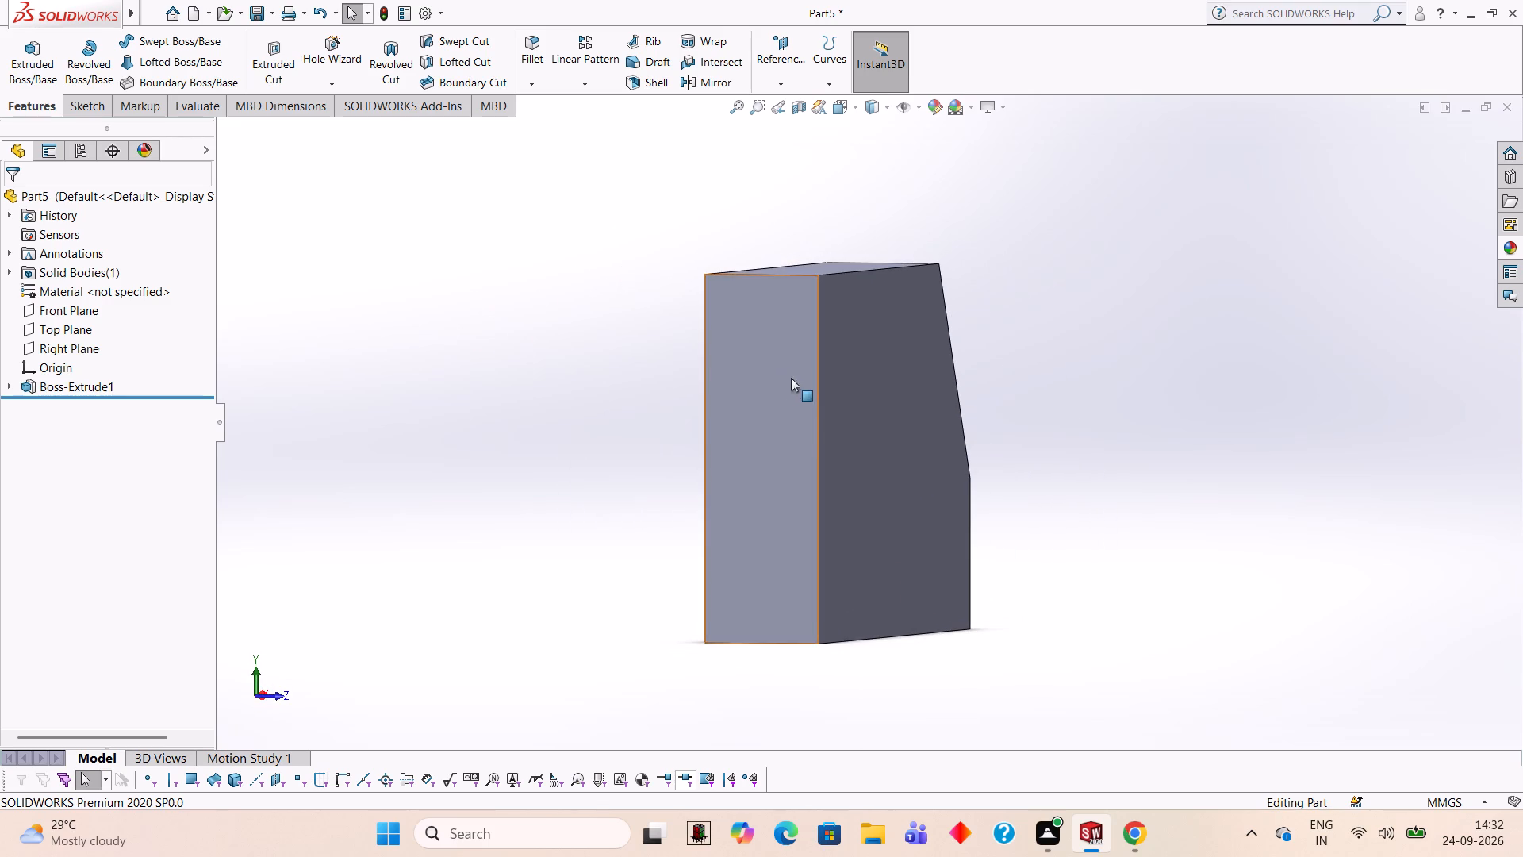
left_click(768, 405)
left_click(837, 367)
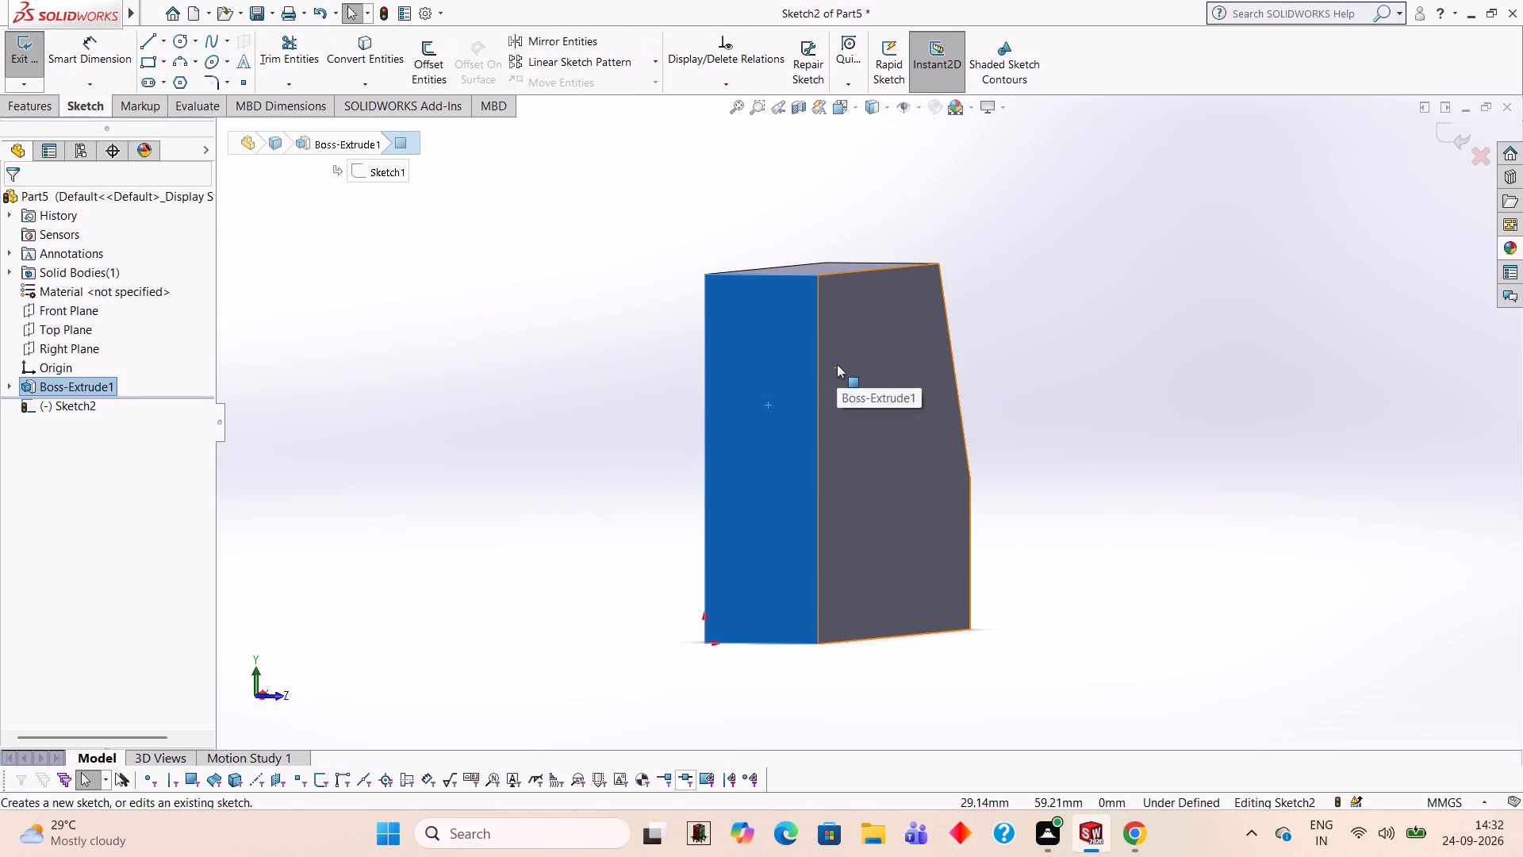
key("ctrl+8")
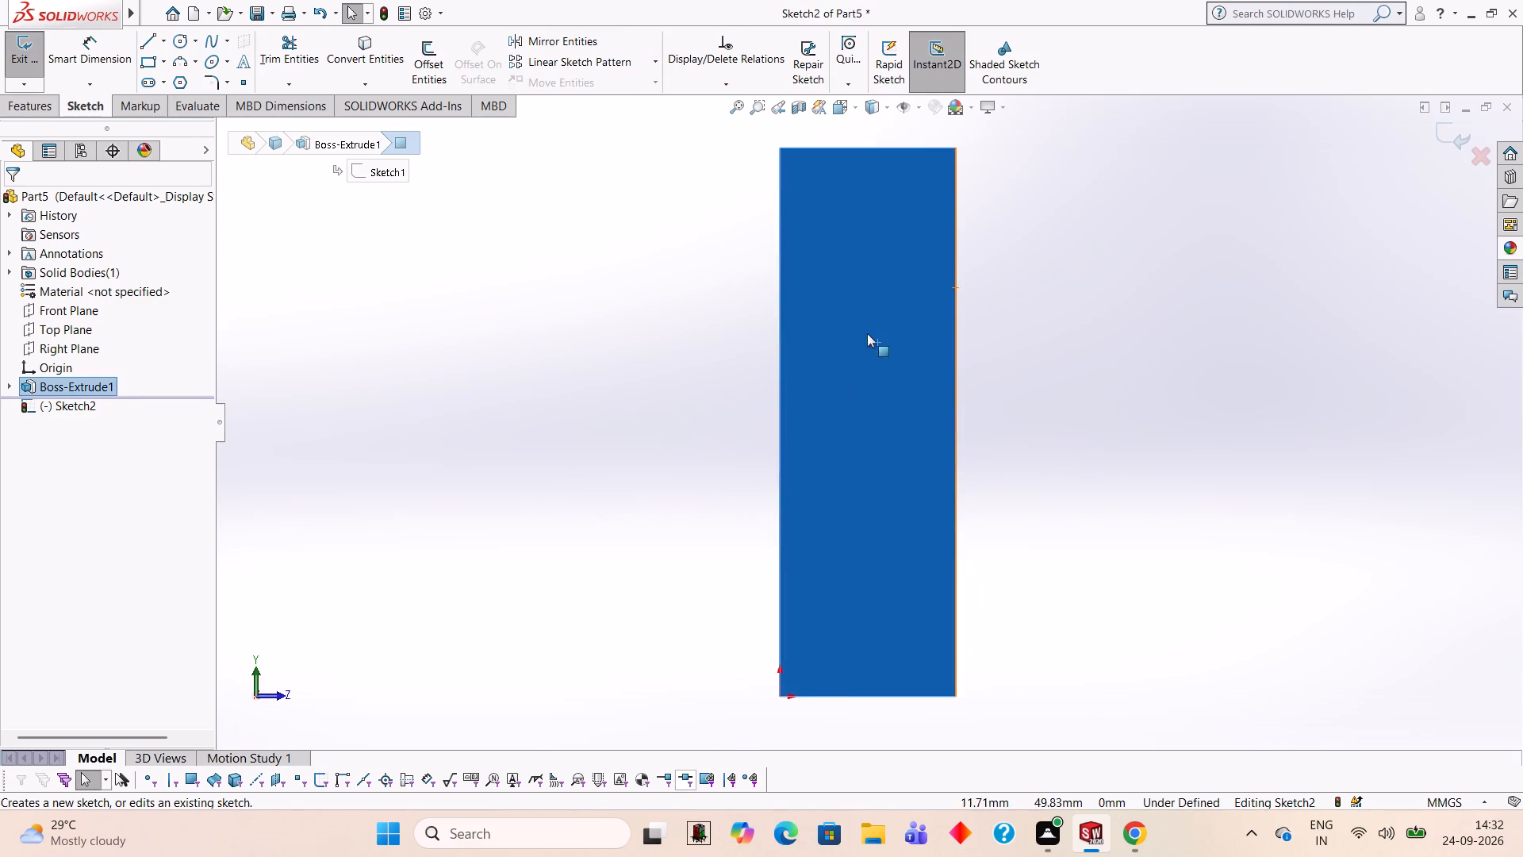
scroll(921, 315, "up", 1)
scroll(1139, 256, "down", 1)
scroll(1158, 248, "up", 1)
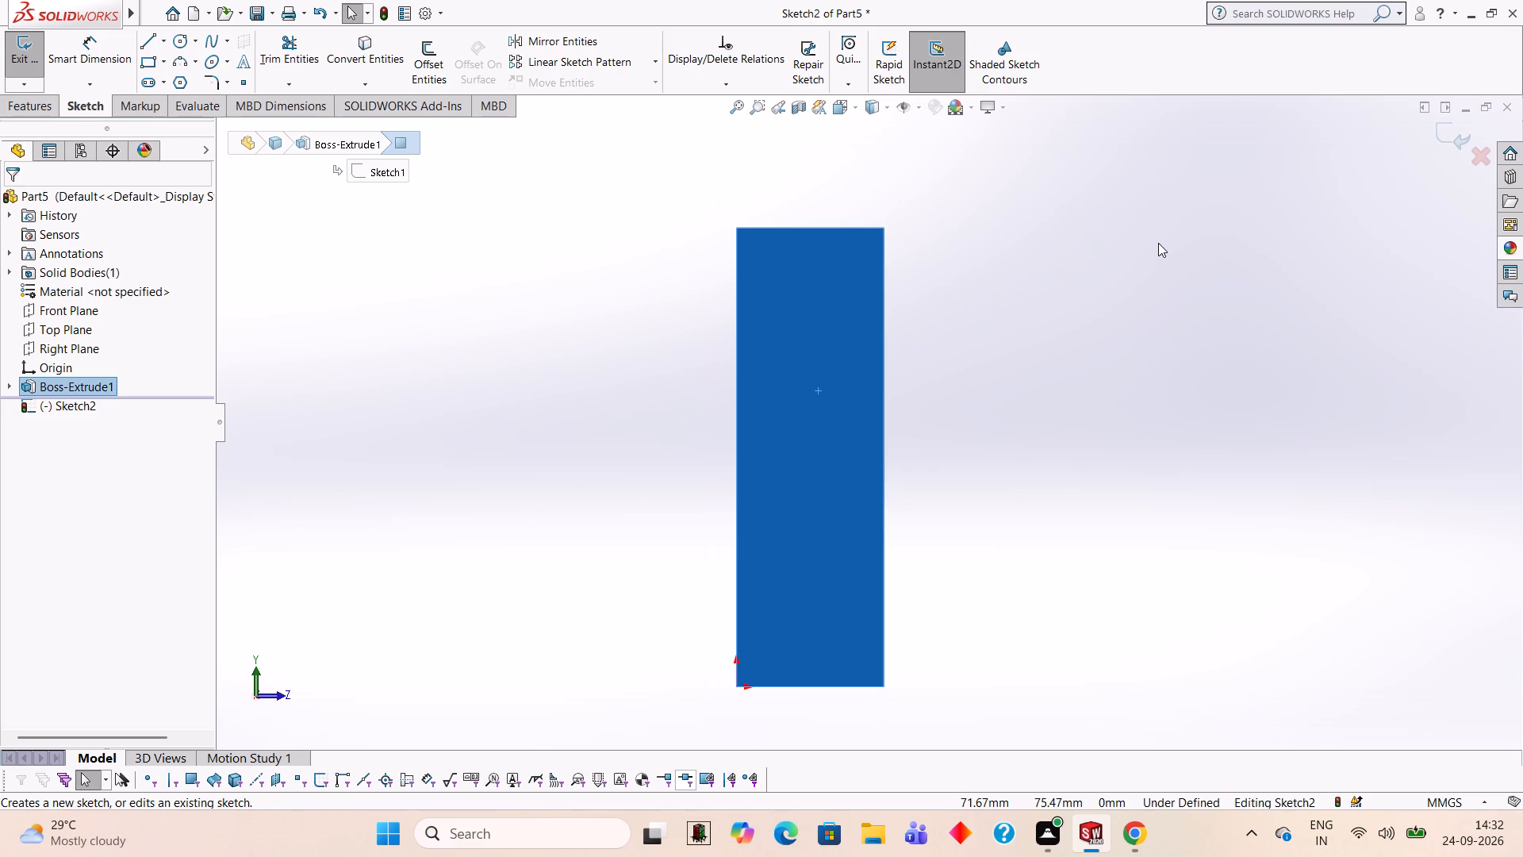
scroll(1166, 241, "down", 1)
scroll(1198, 542, "up", 2)
scroll(1195, 542, "down", 2)
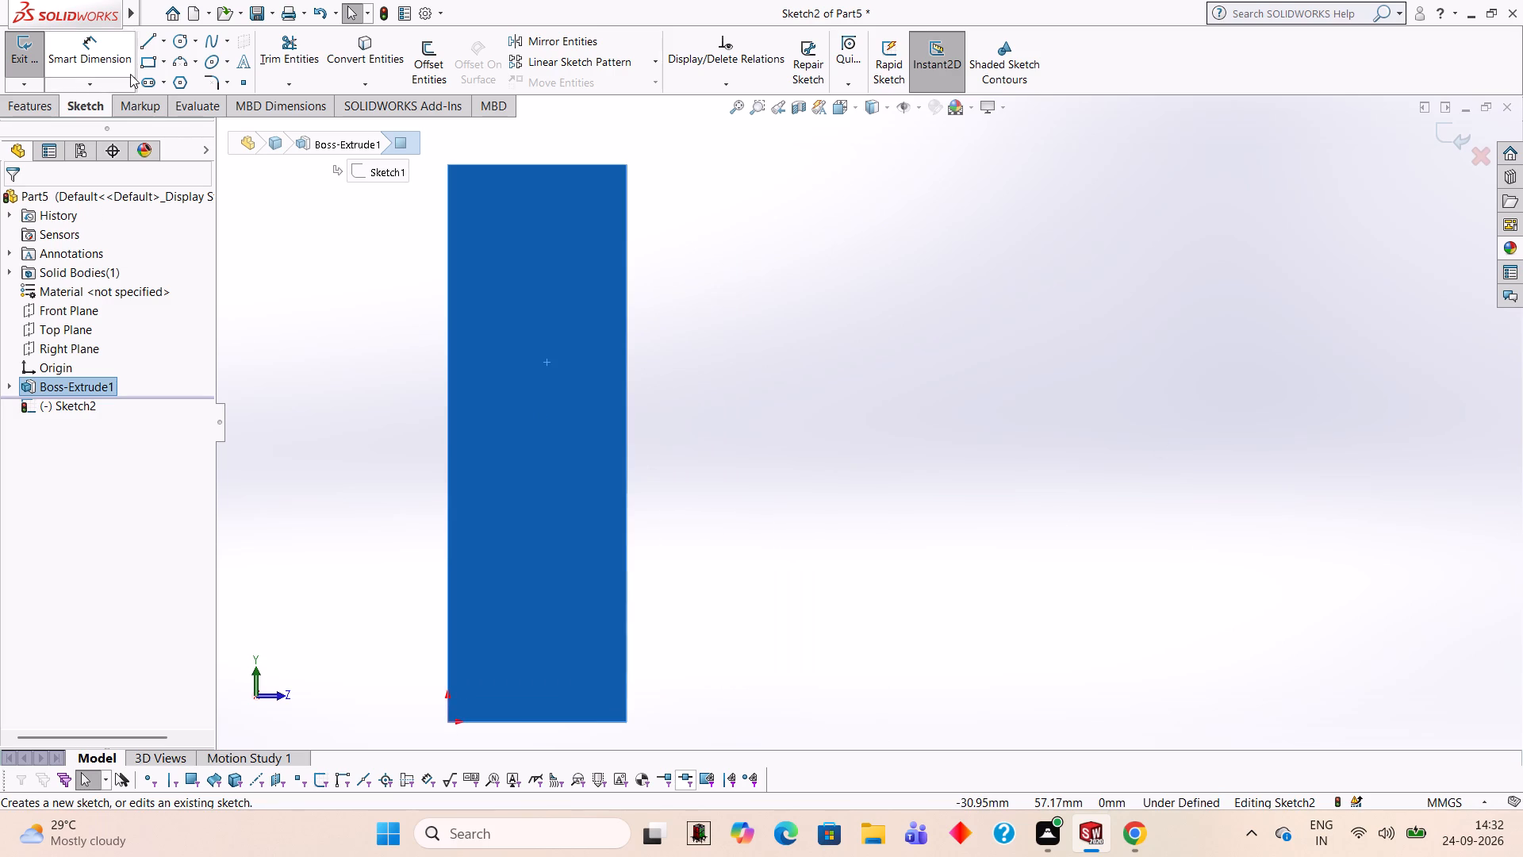
Draw a closed 46 by 42 mm rectangle of lines extending outward from the face's upper front corner.
left_click(151, 40)
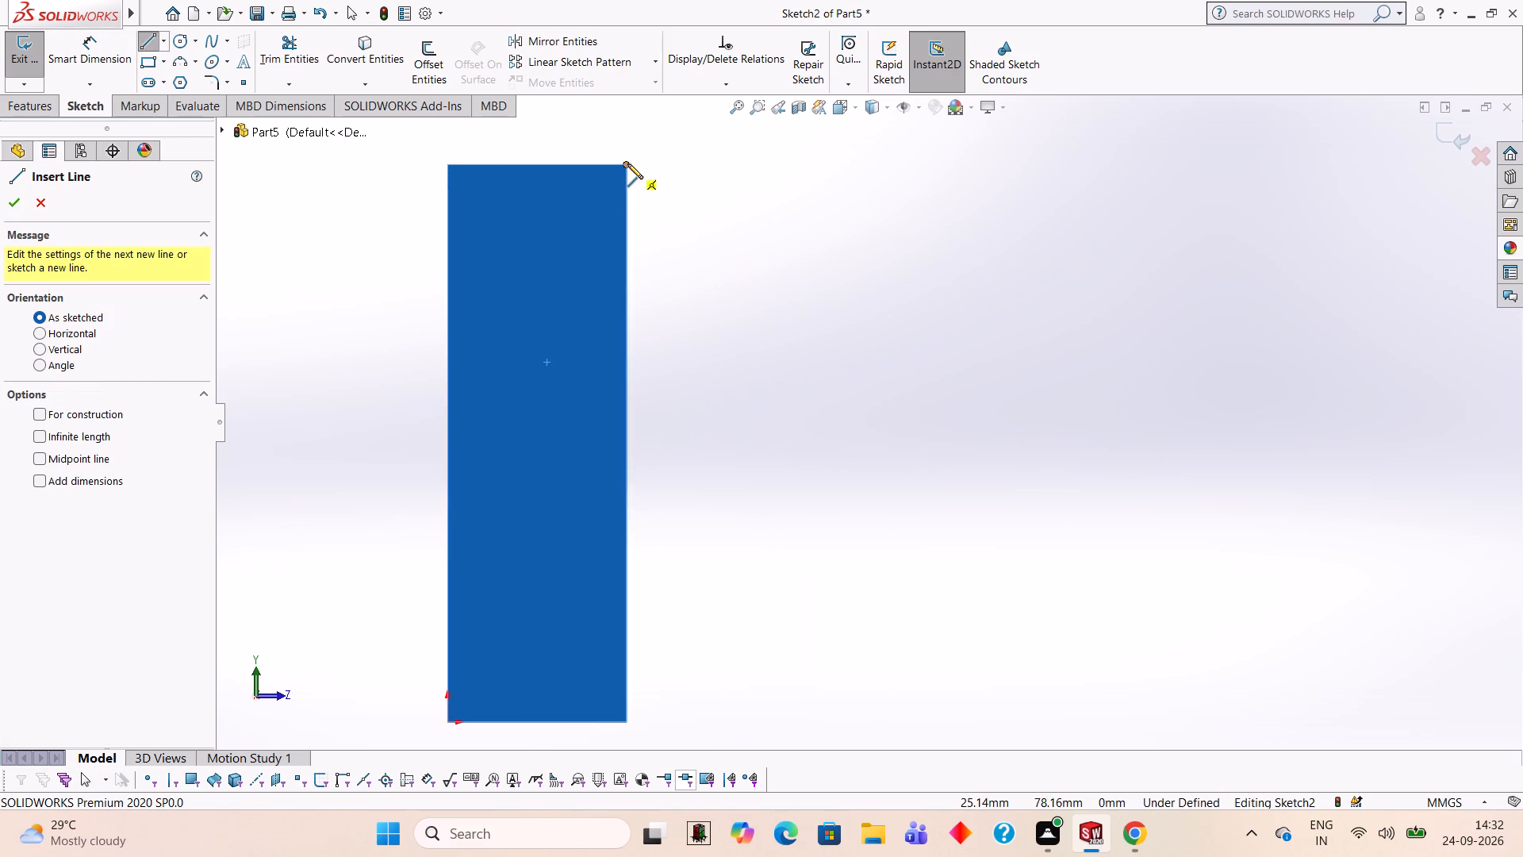
left_click(627, 163)
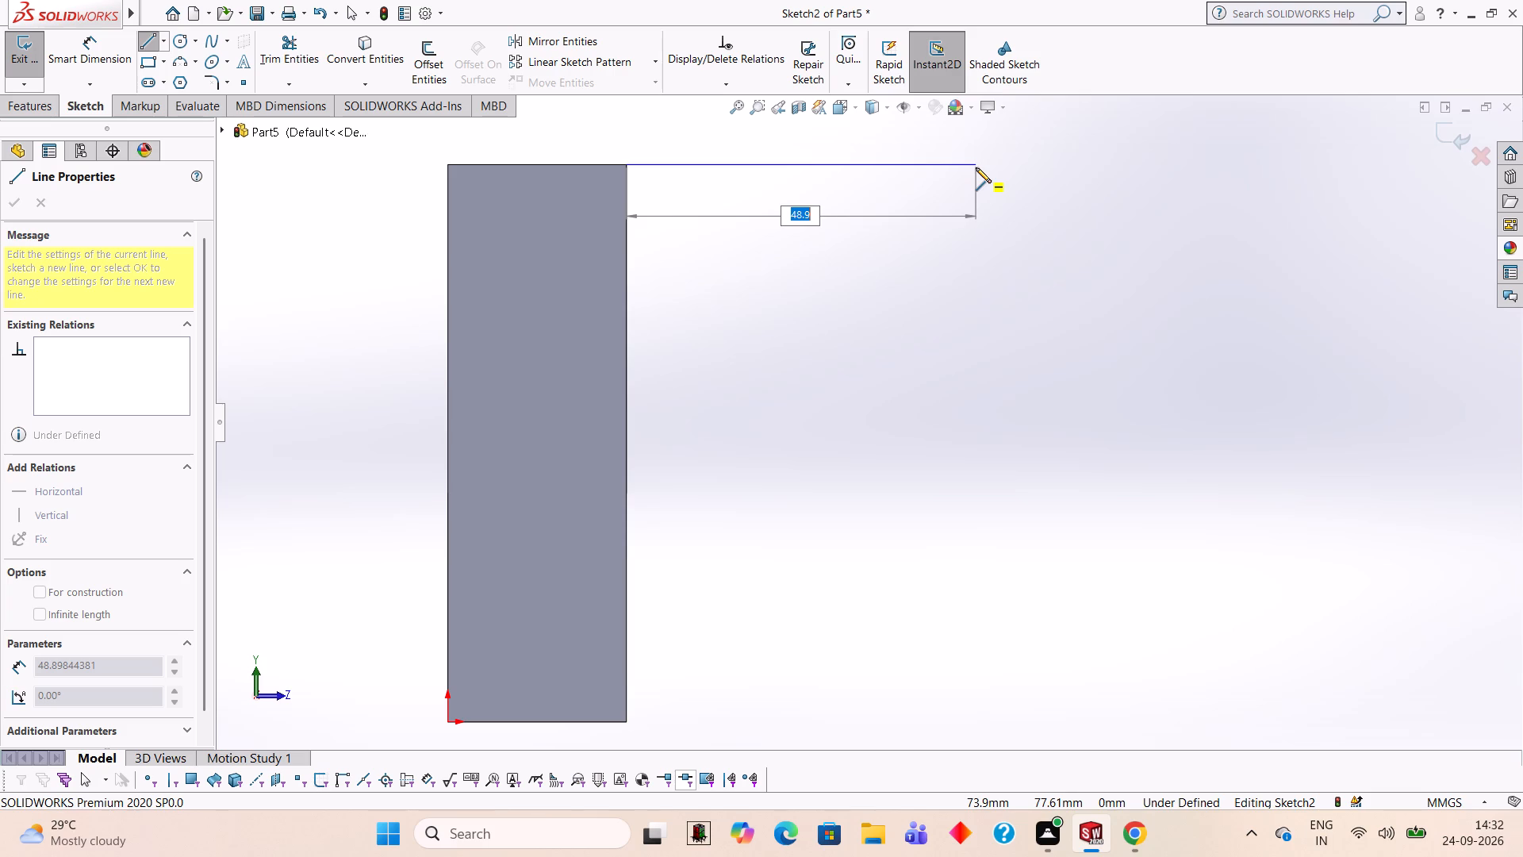
type("46")
key("Return")
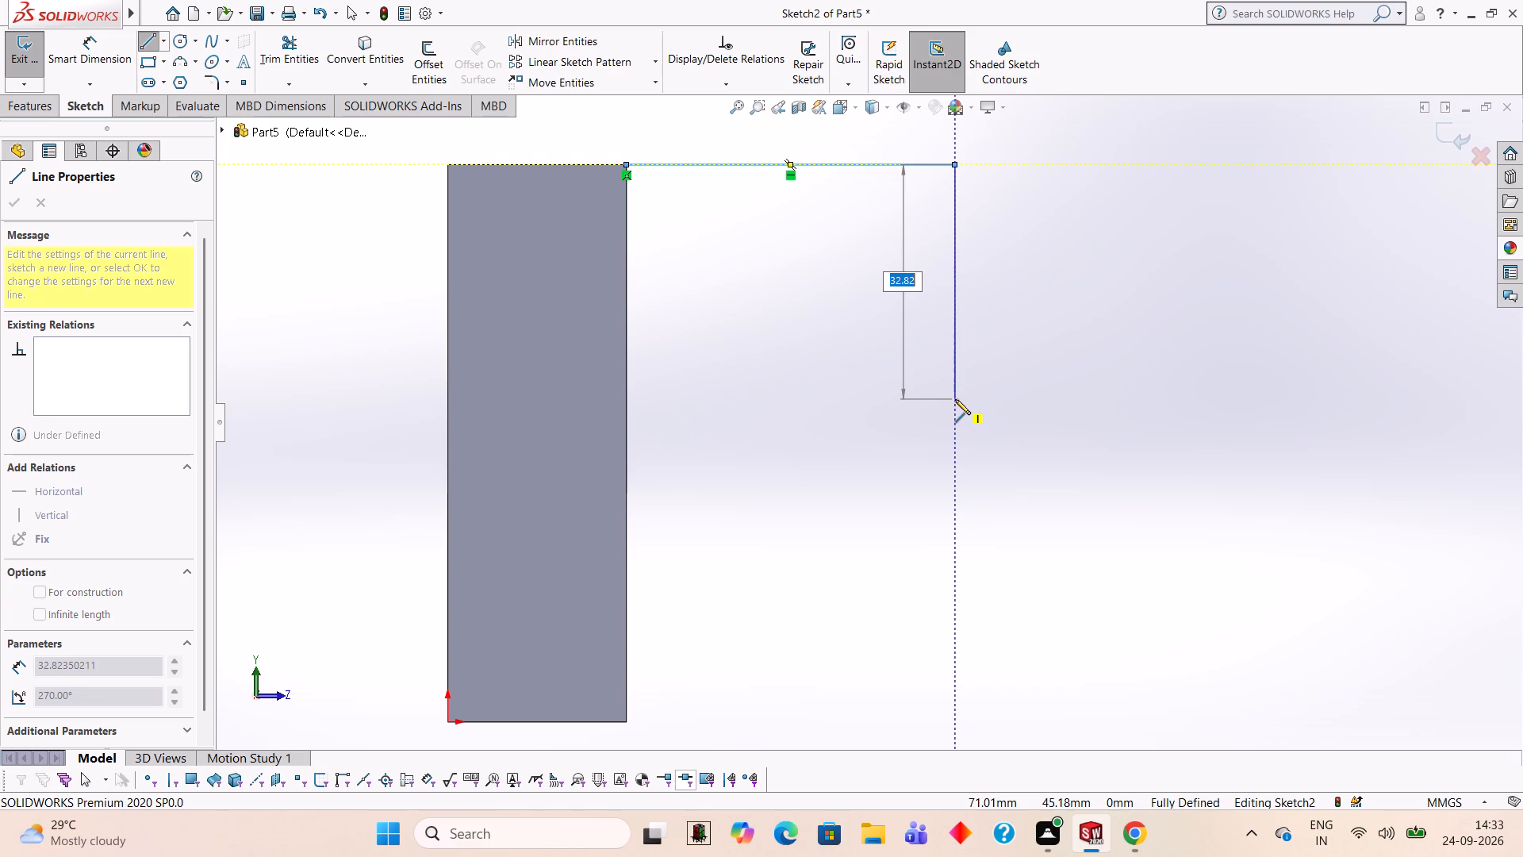
key("4")
key("2")
key("Return")
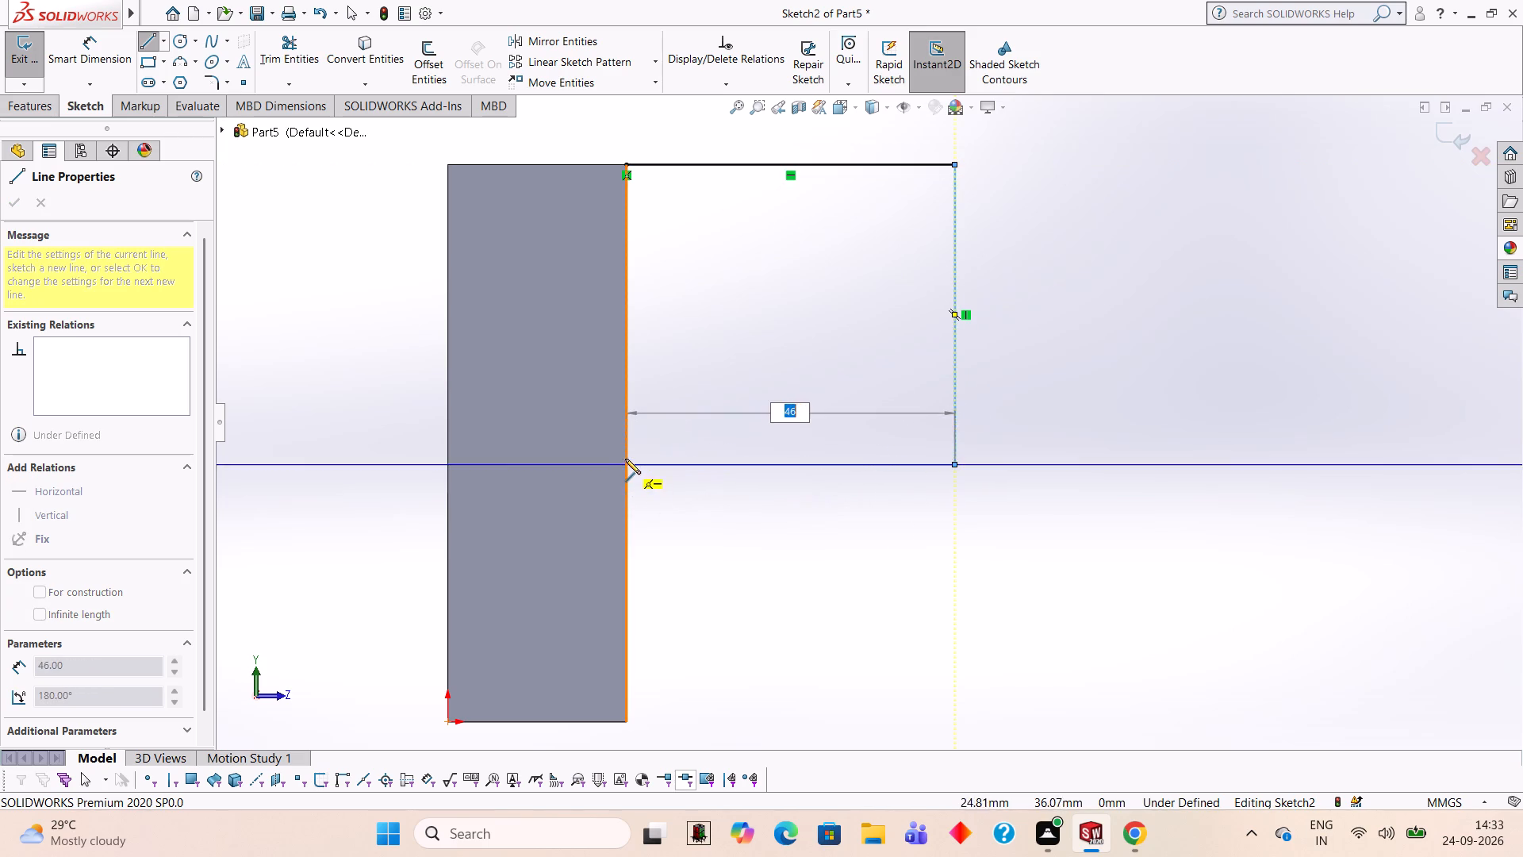
left_click(626, 462)
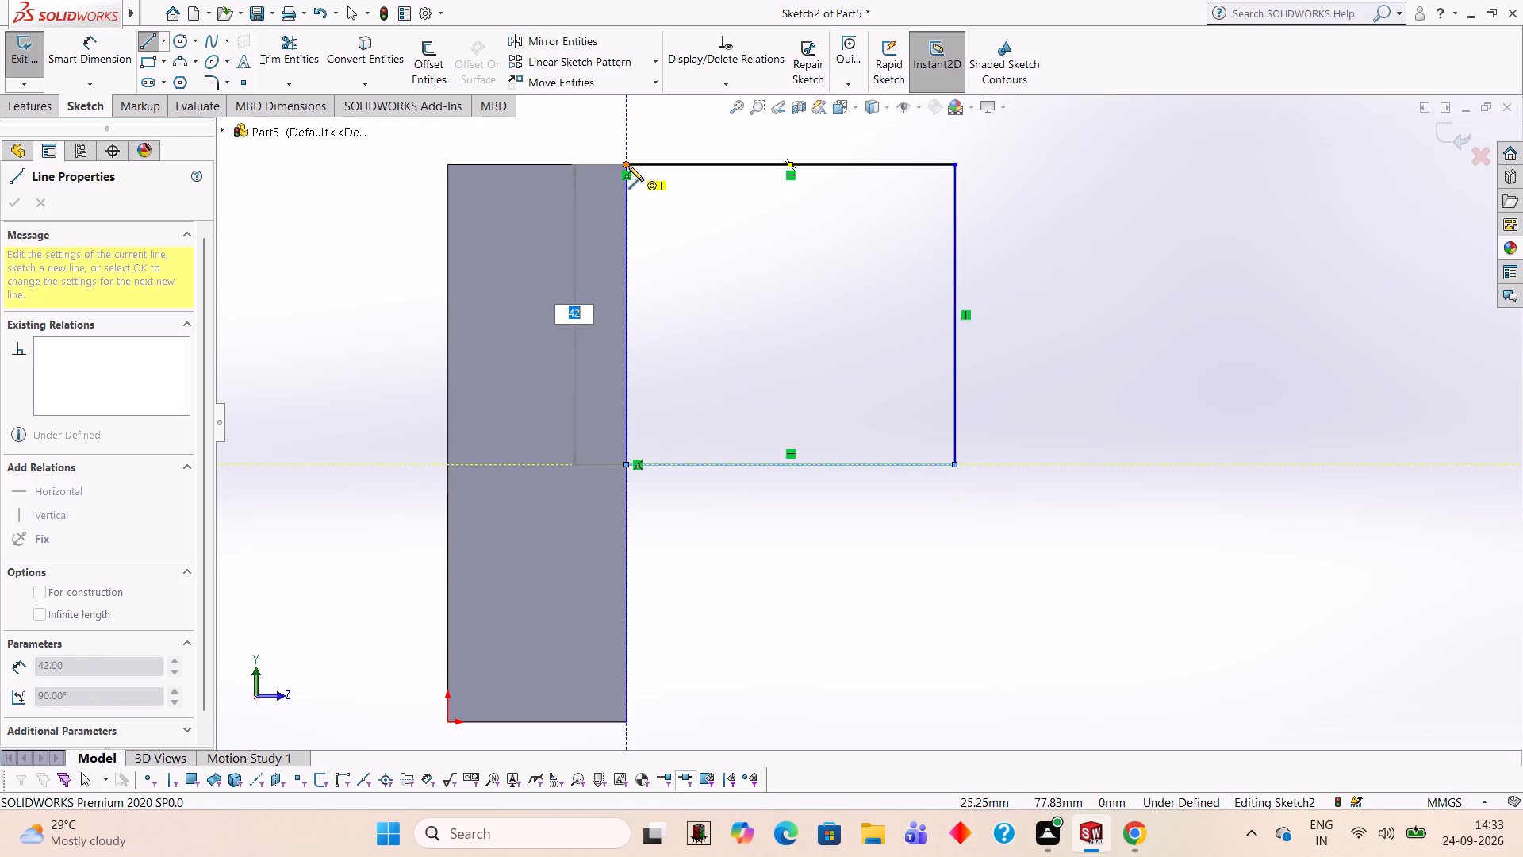
left_click(624, 165)
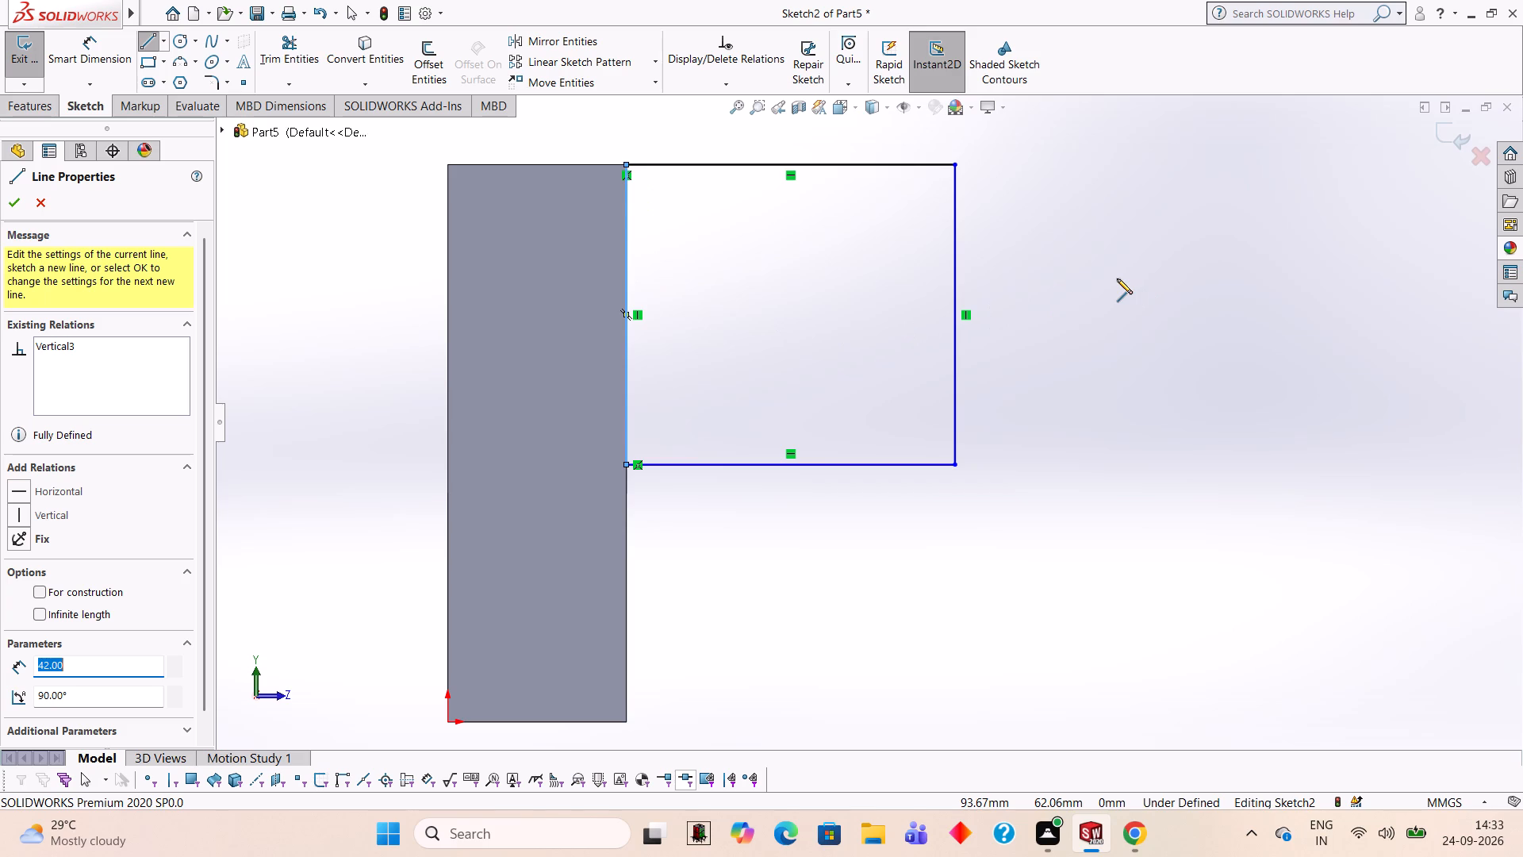
Extrude the rectangle as an 18 mm blind boss, reversing the direction so it runs along the block's front face.
middle_click_drag(1117, 283, 923, 320)
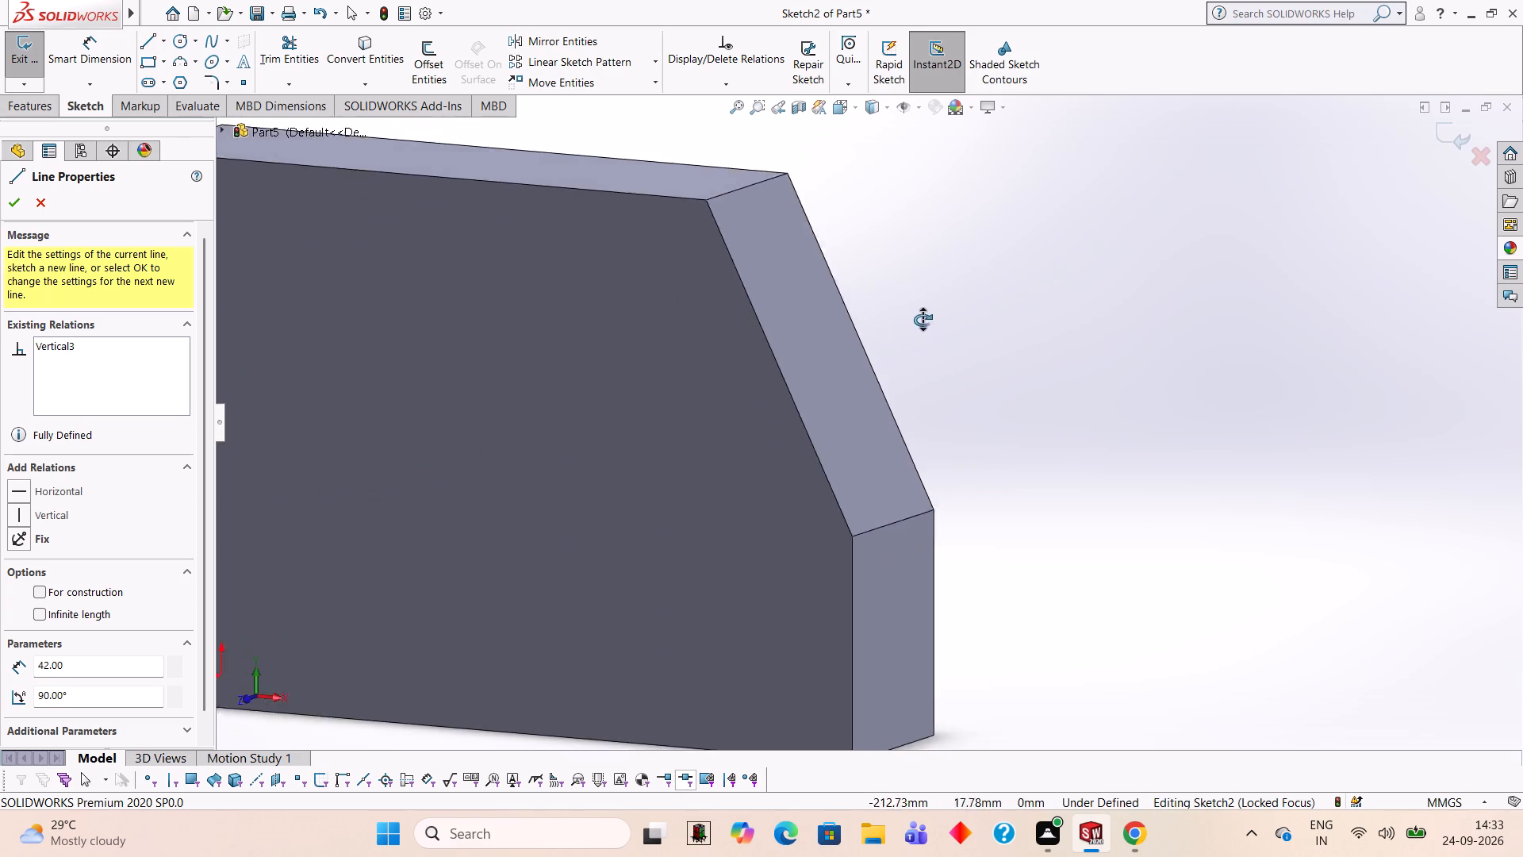
middle_click_drag(923, 320, 953, 315)
scroll(953, 306, "up", 2)
middle_click_drag(954, 303, 962, 248)
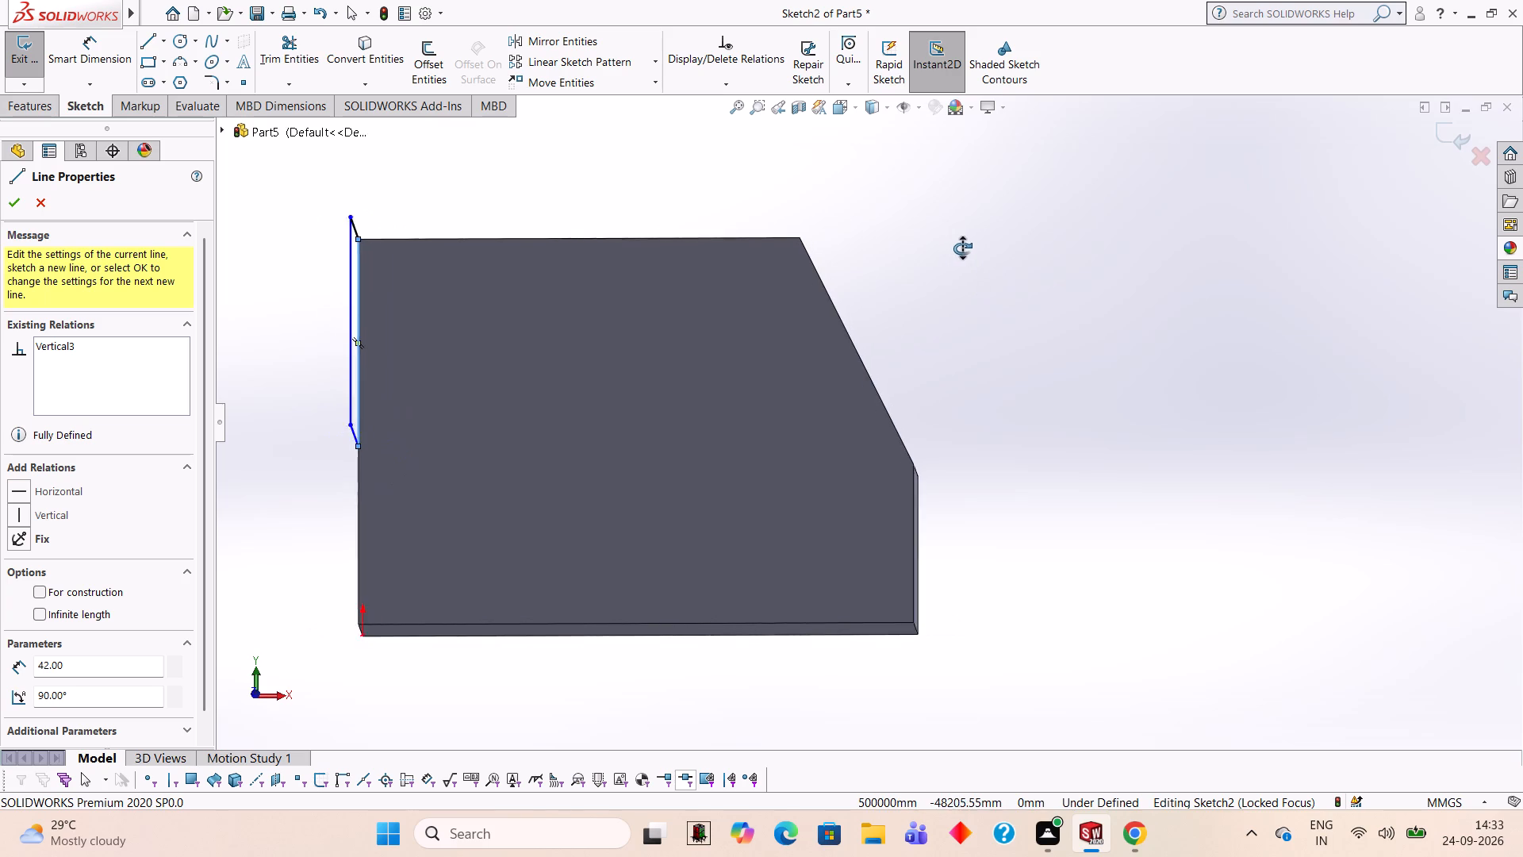
middle_click_drag(962, 248, 967, 248)
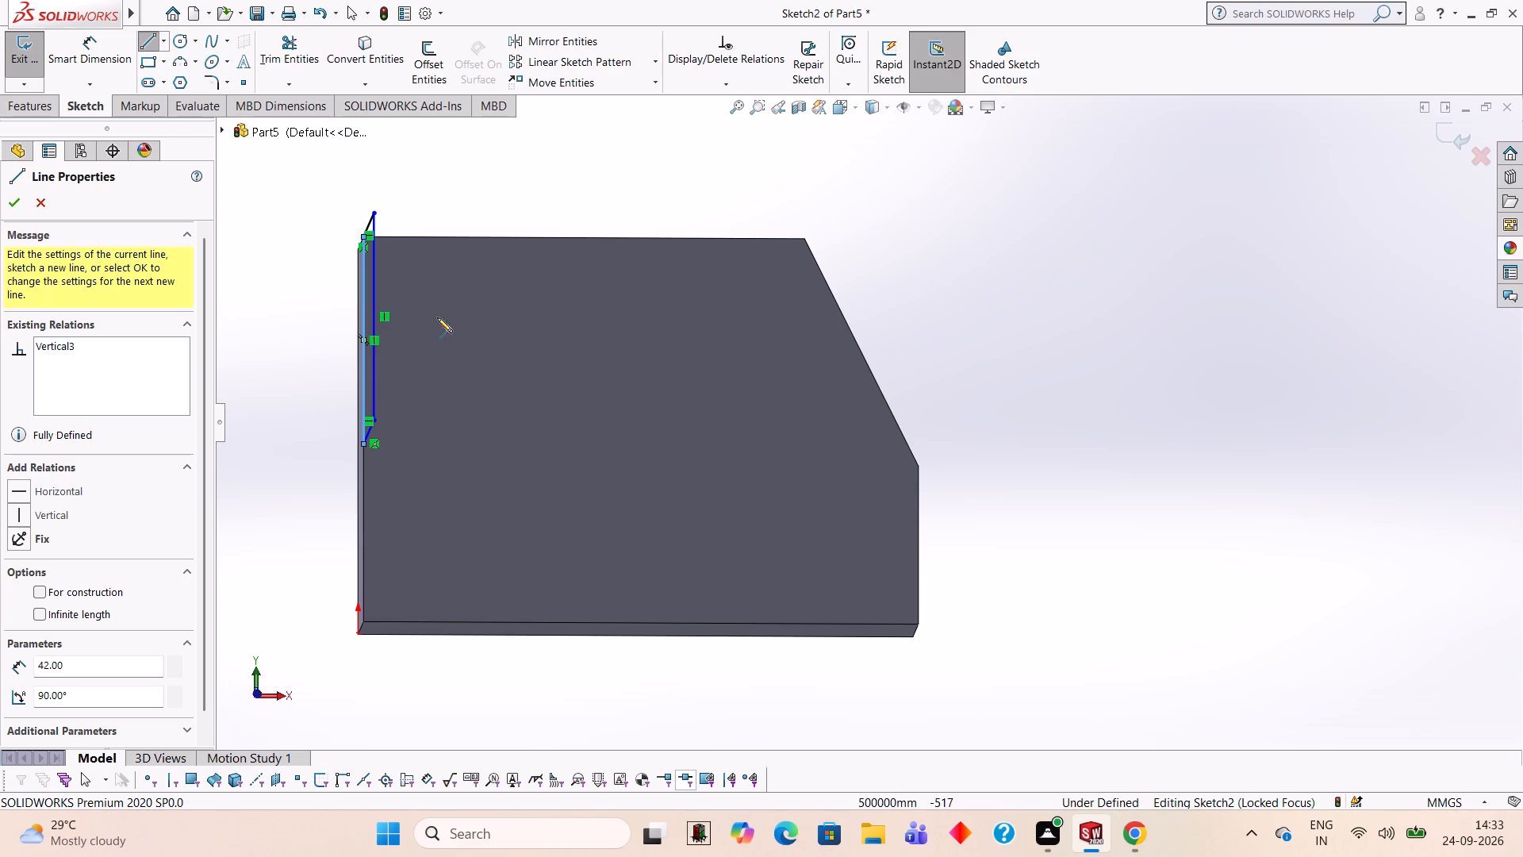
left_click(38, 113)
left_click(38, 72)
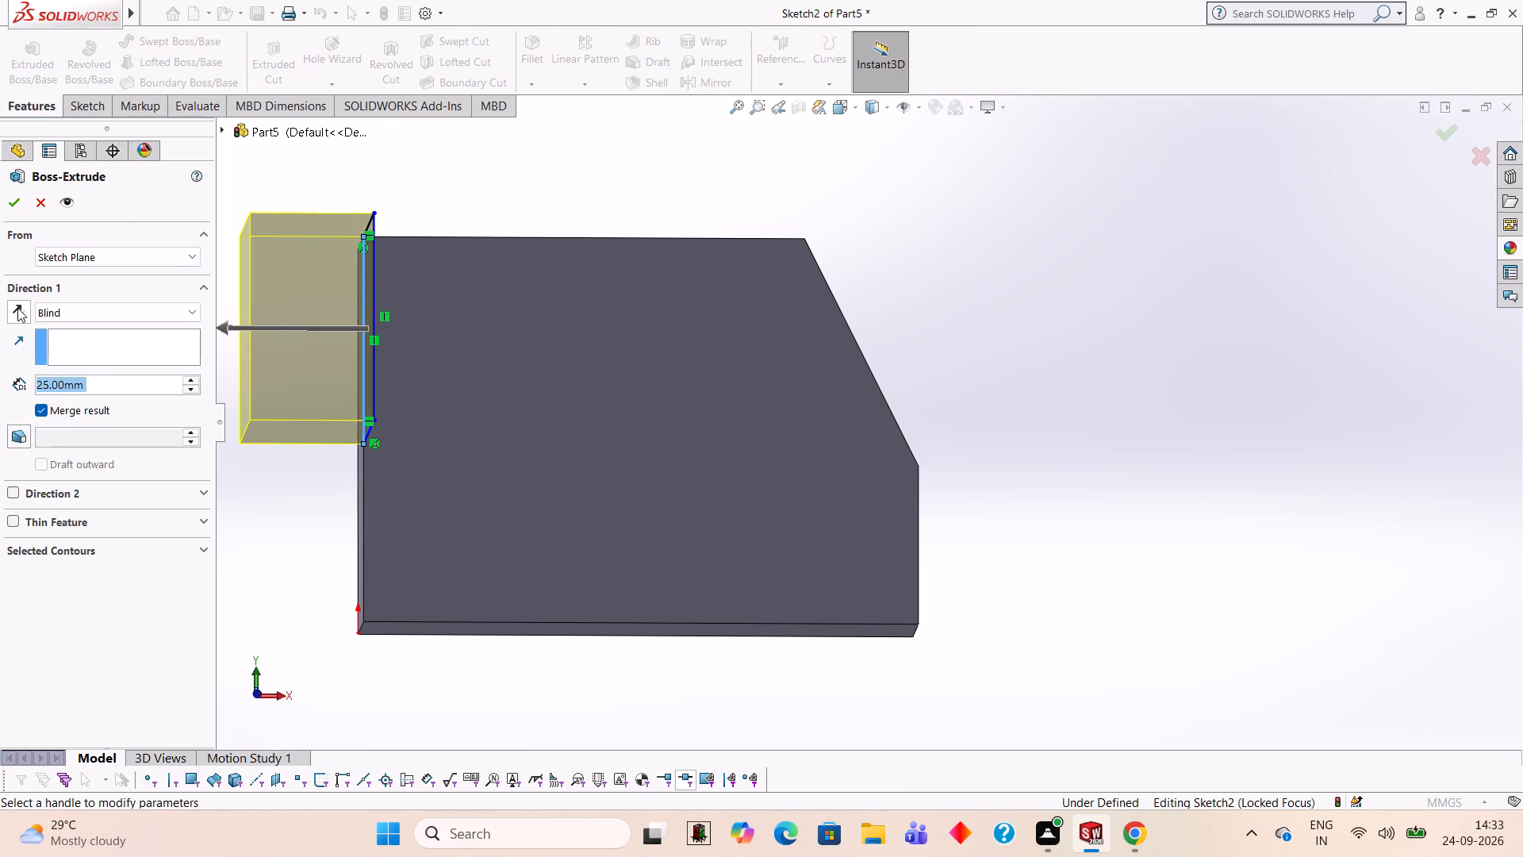
left_click(17, 308)
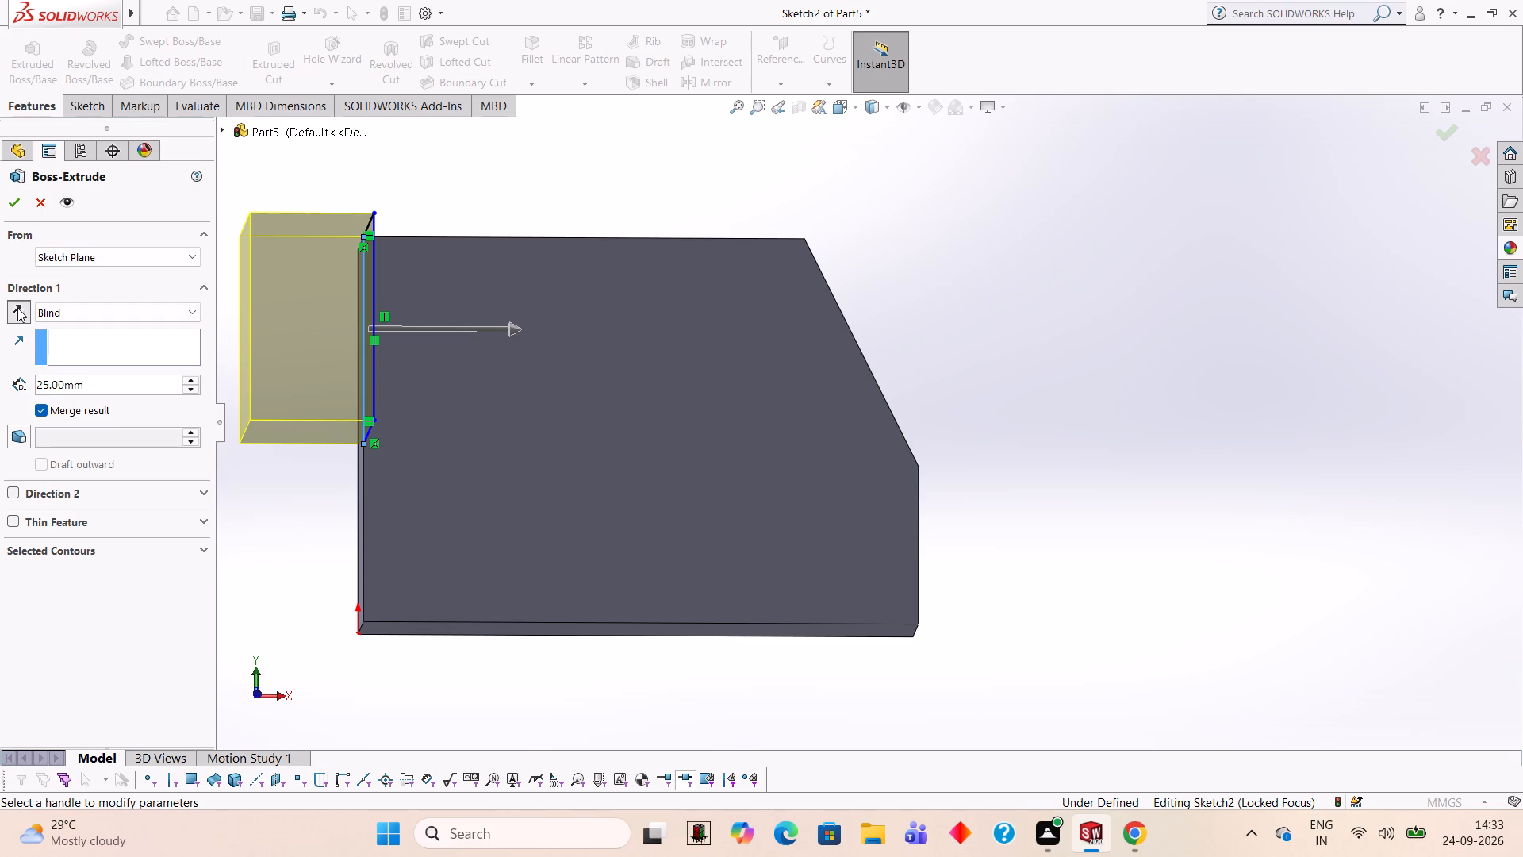
type("18")
left_click(159, 388)
key("BackSpace")
key("BackSpace")
key("BackSpace")
key("BackSpace")
key("BackSpace")
key("BackSpace")
key("BackSpace")
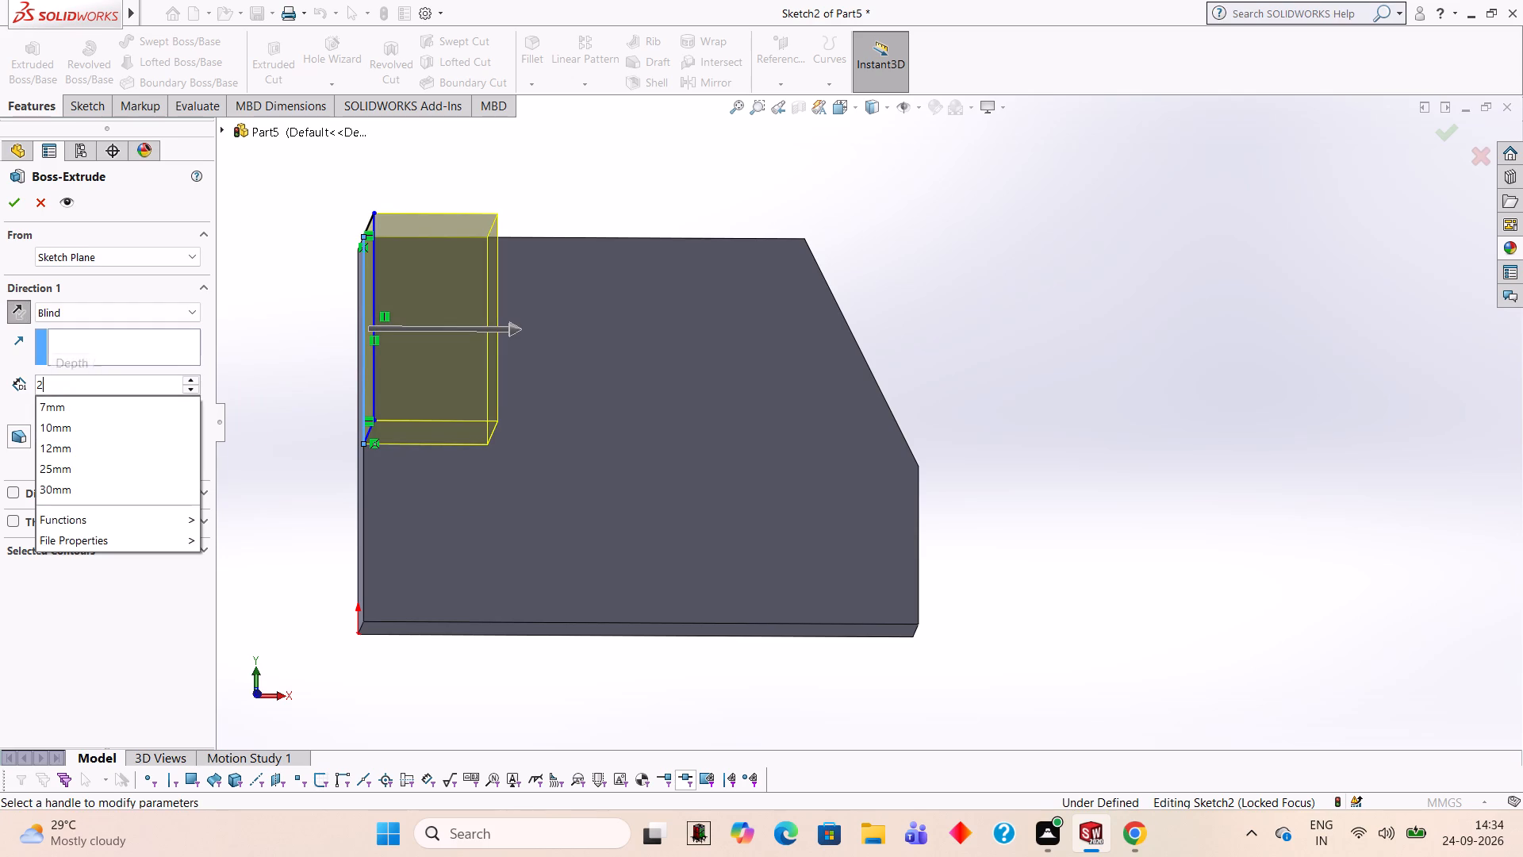
type("18")
key("Return")
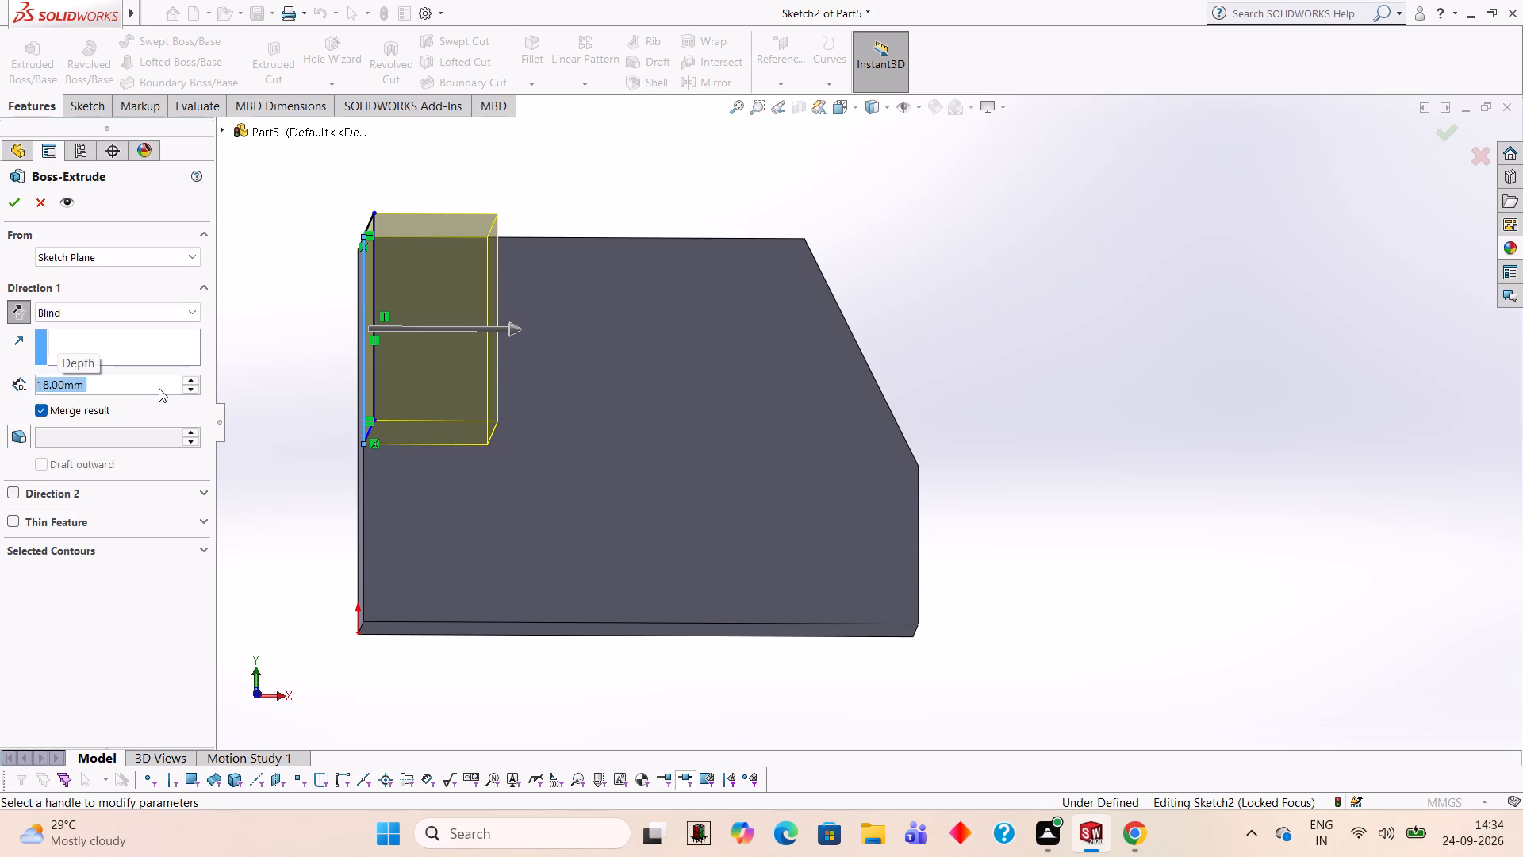
left_click(24, 201)
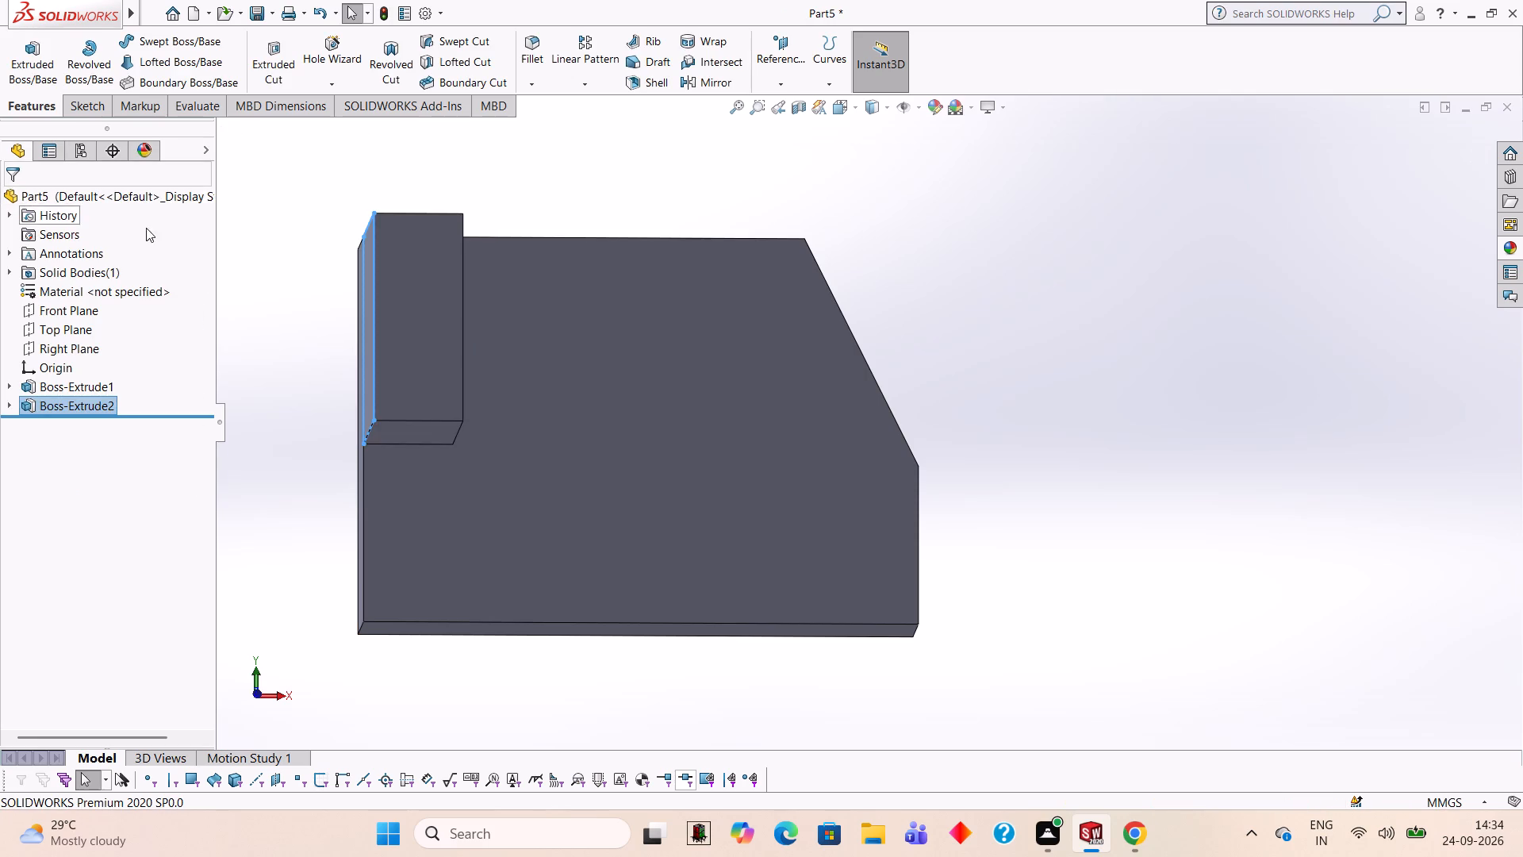
left_click(266, 241)
Start a sketch on the front face of the 18 mm wide projecting boss.
middle_click_drag(281, 253, 280, 302)
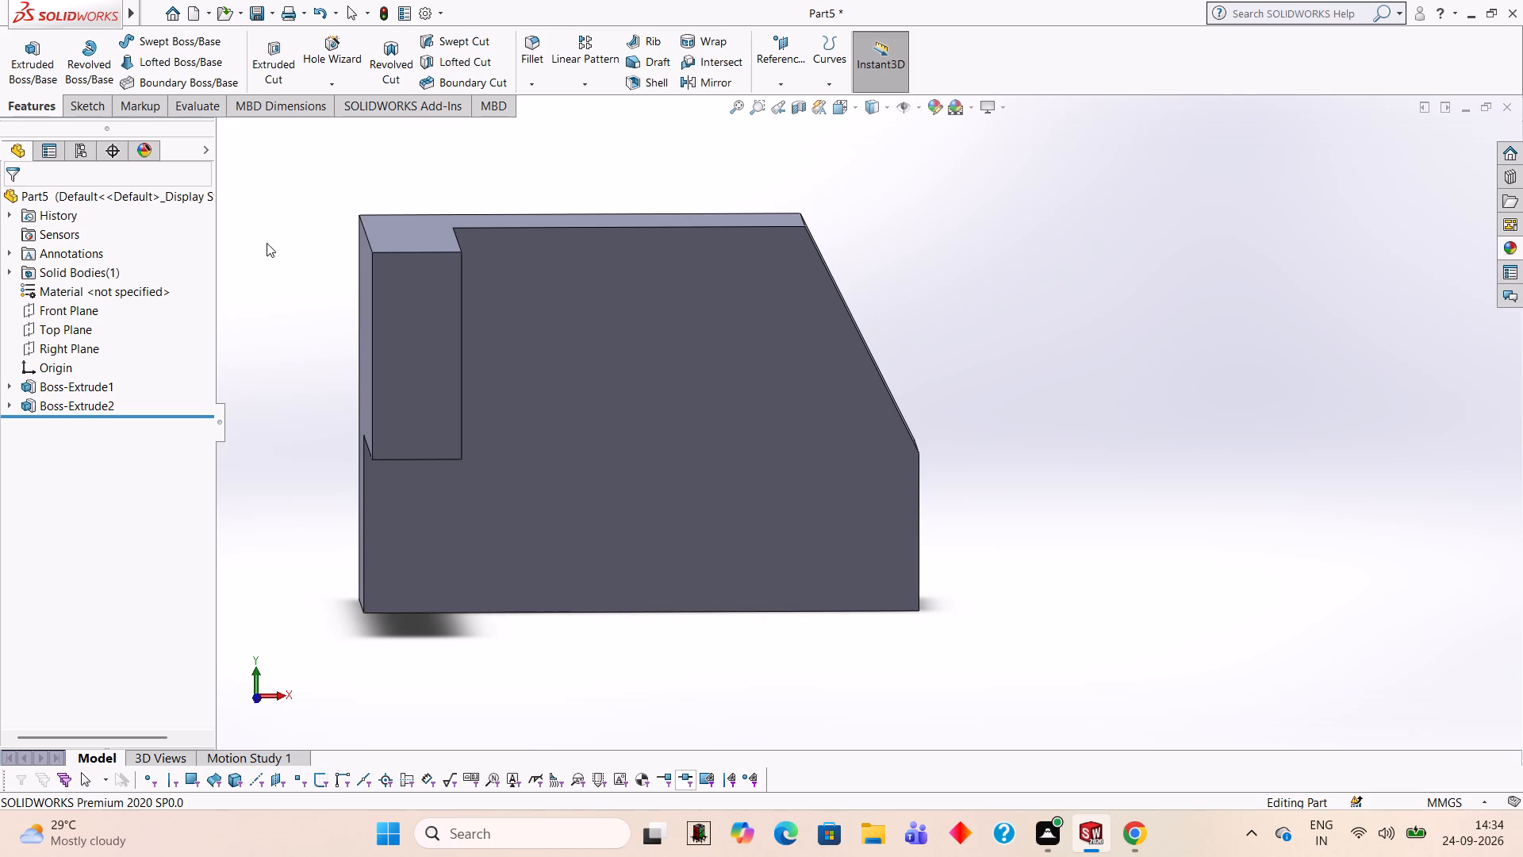
left_click(414, 325)
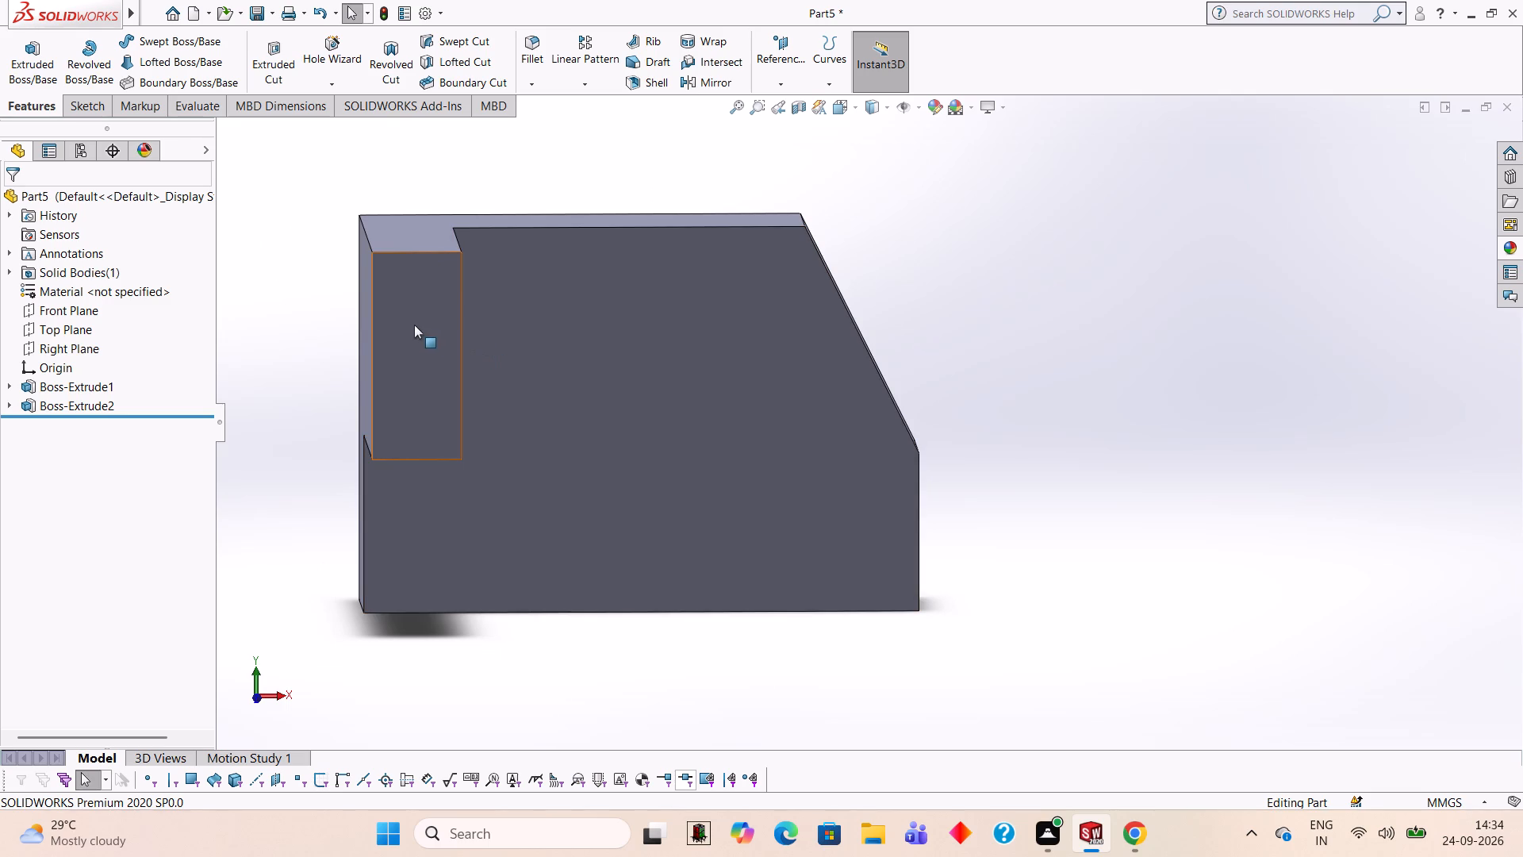
left_click(487, 280)
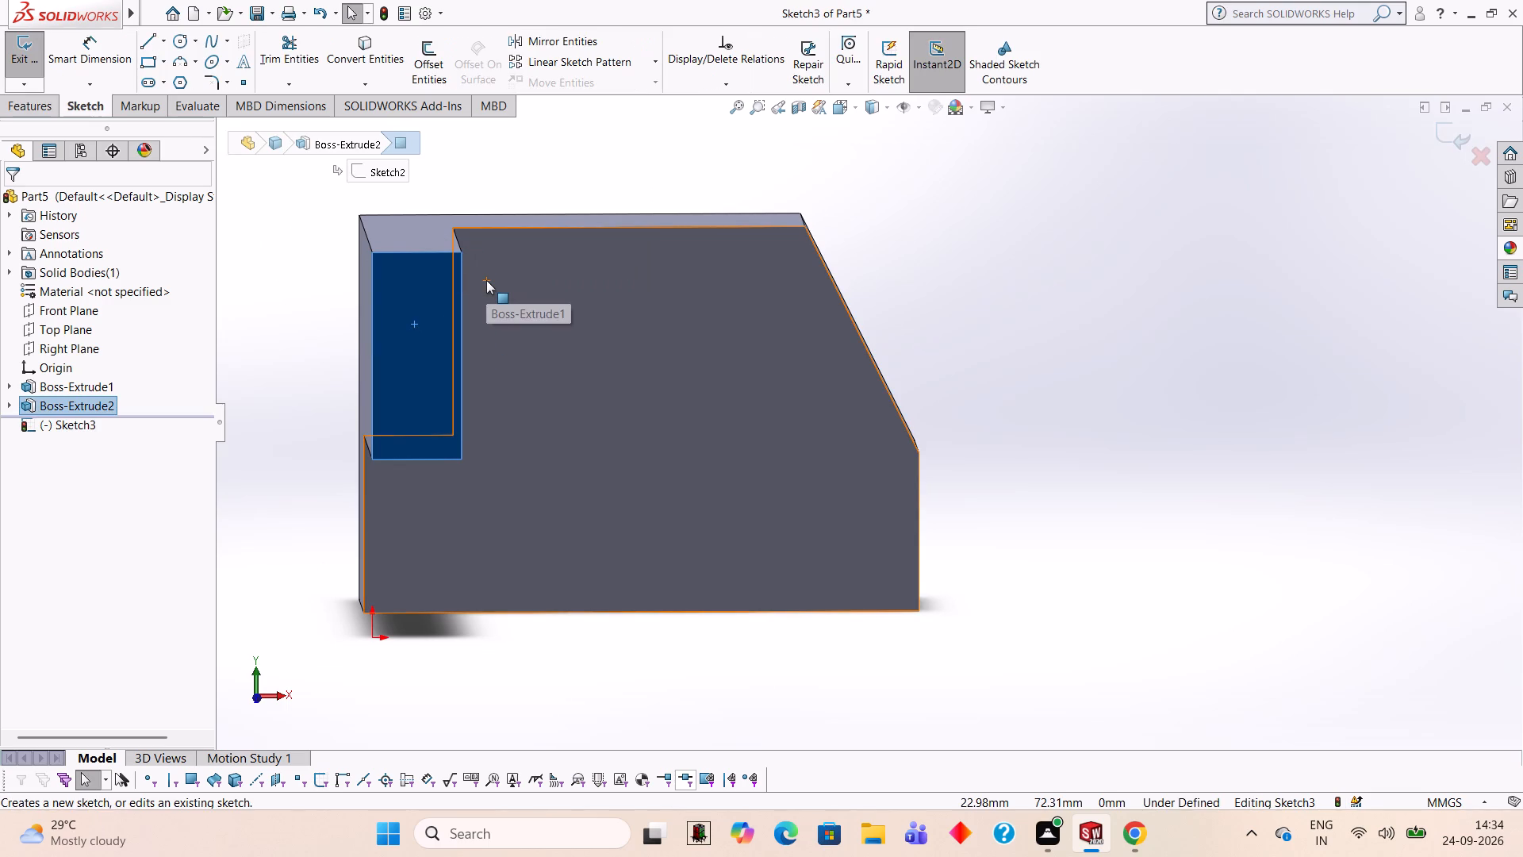
key("ctrl+8")
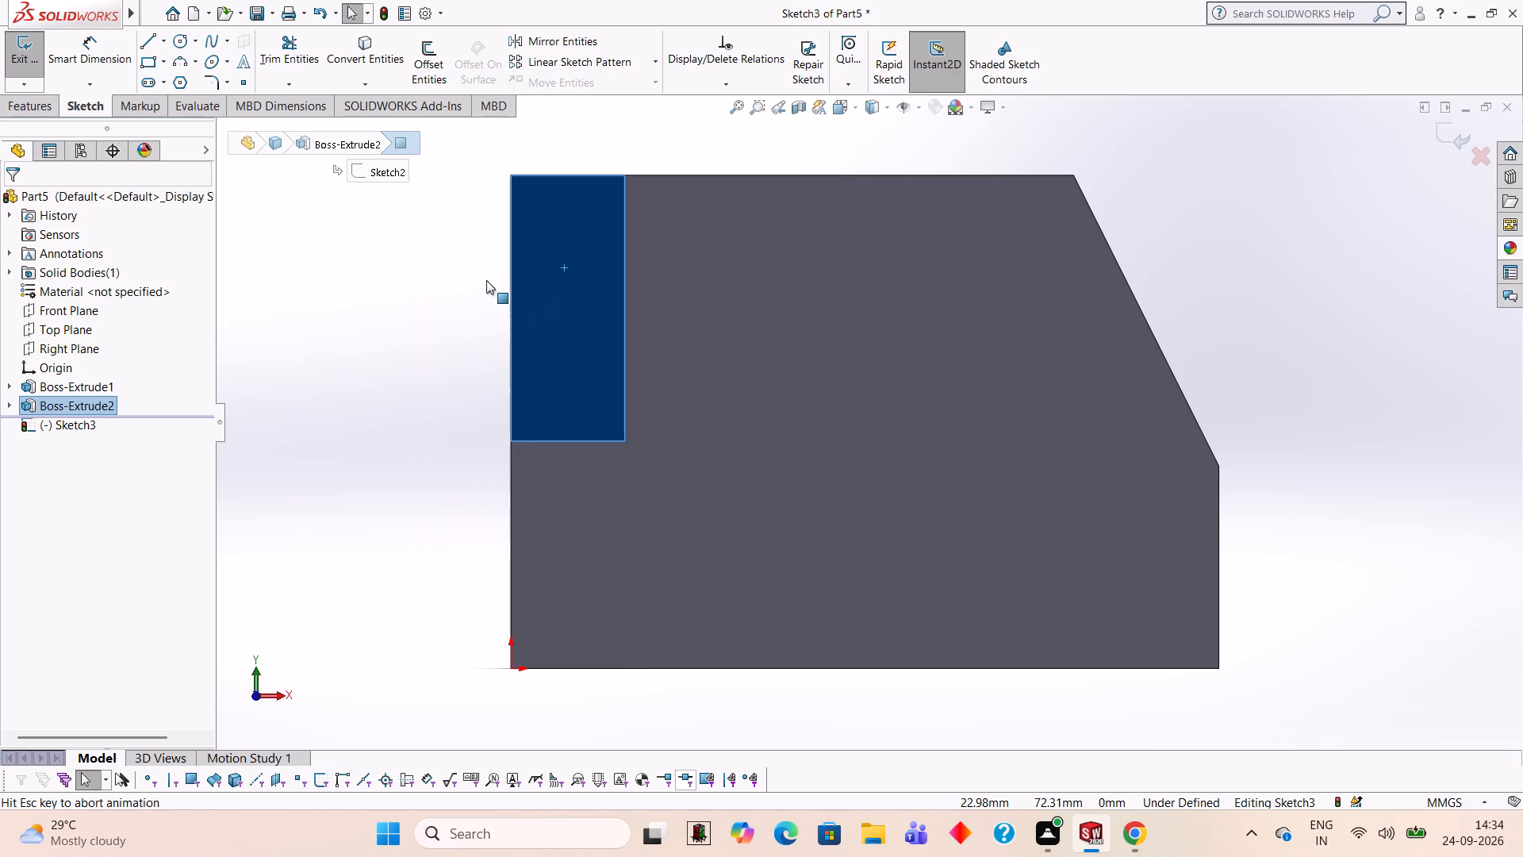
Draw a 52 mm horizontal line along the top edge from the boss's outer upper corner, working out 70 − 18 in Calculator.
left_click(150, 48)
left_click(514, 175)
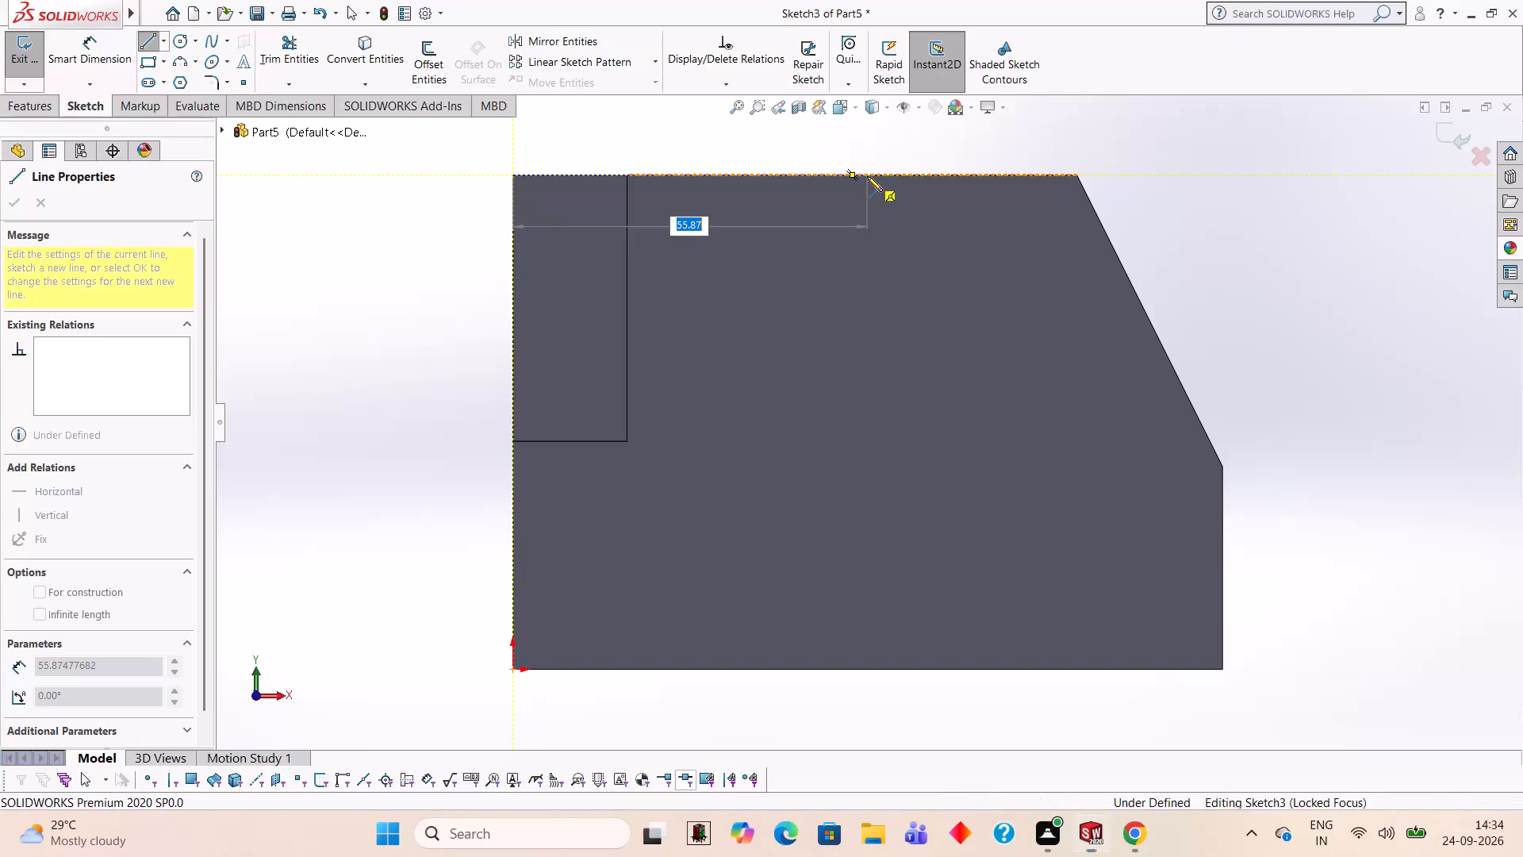
key("7")
type("0-")
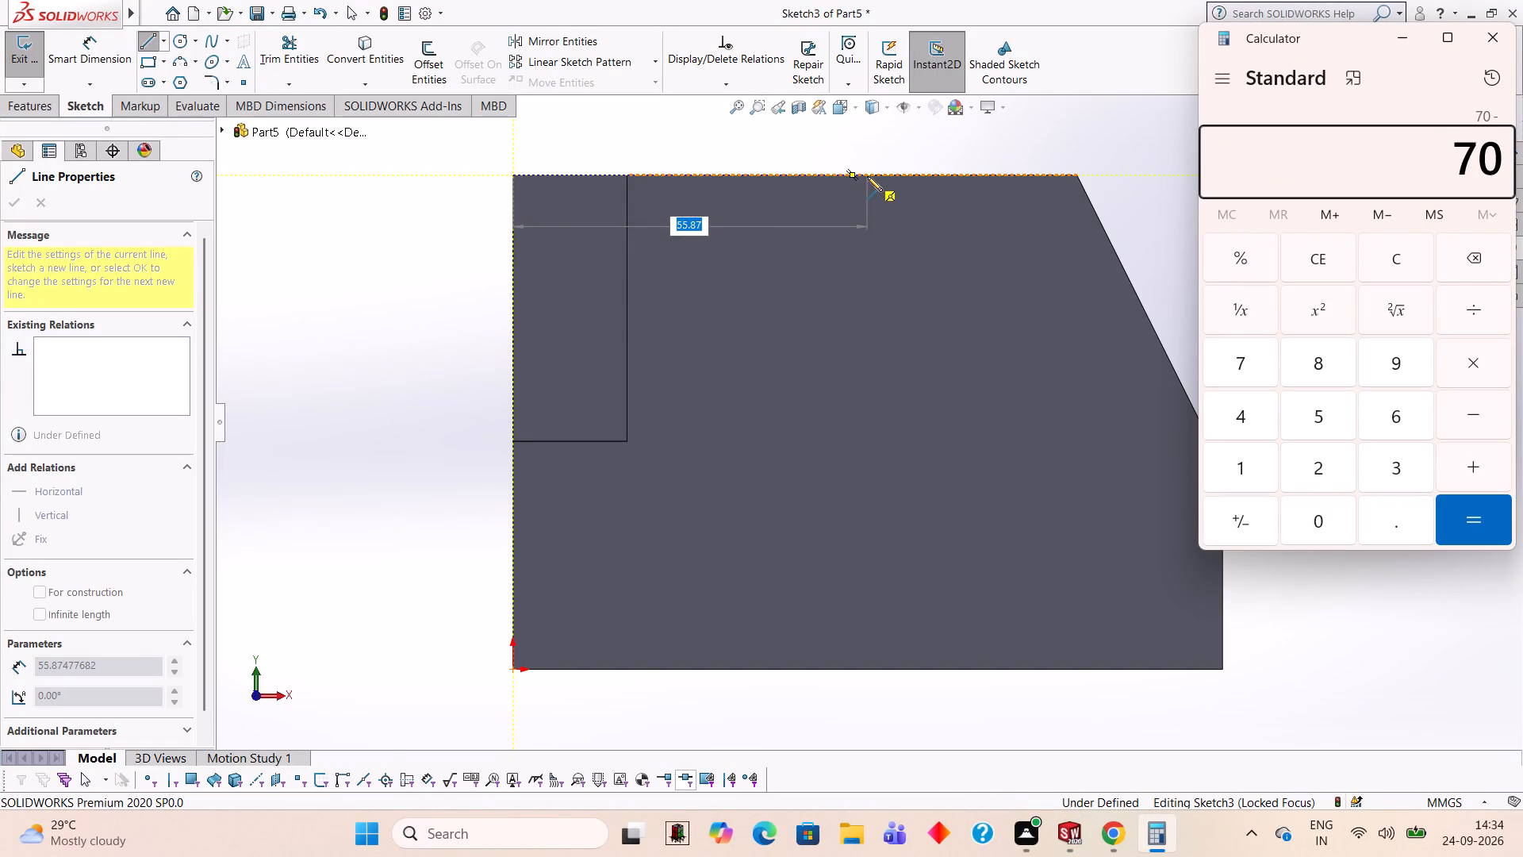
type("18")
key("Return")
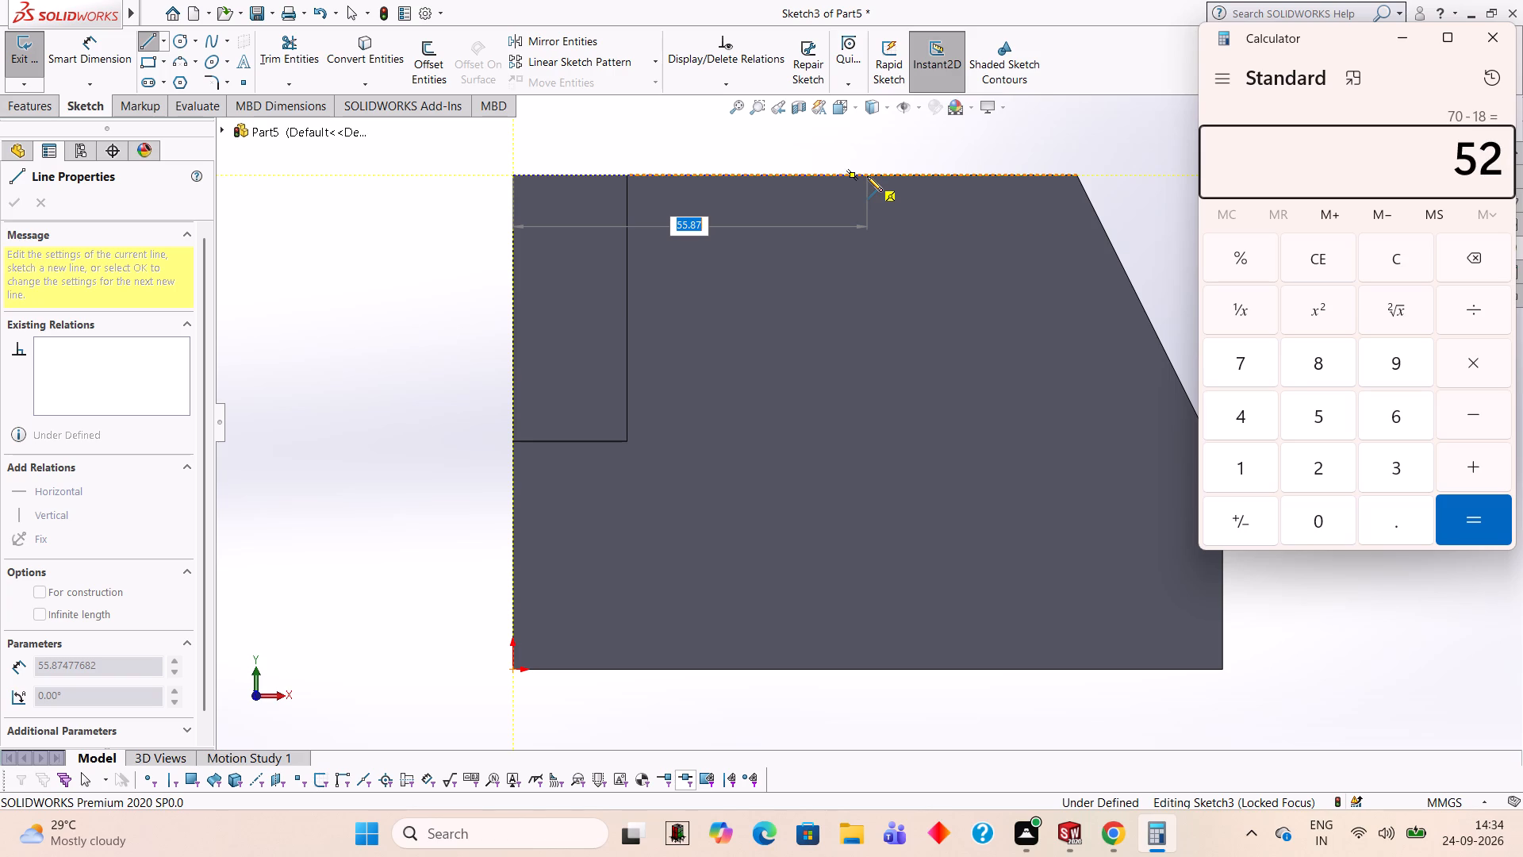
left_click(1475, 48)
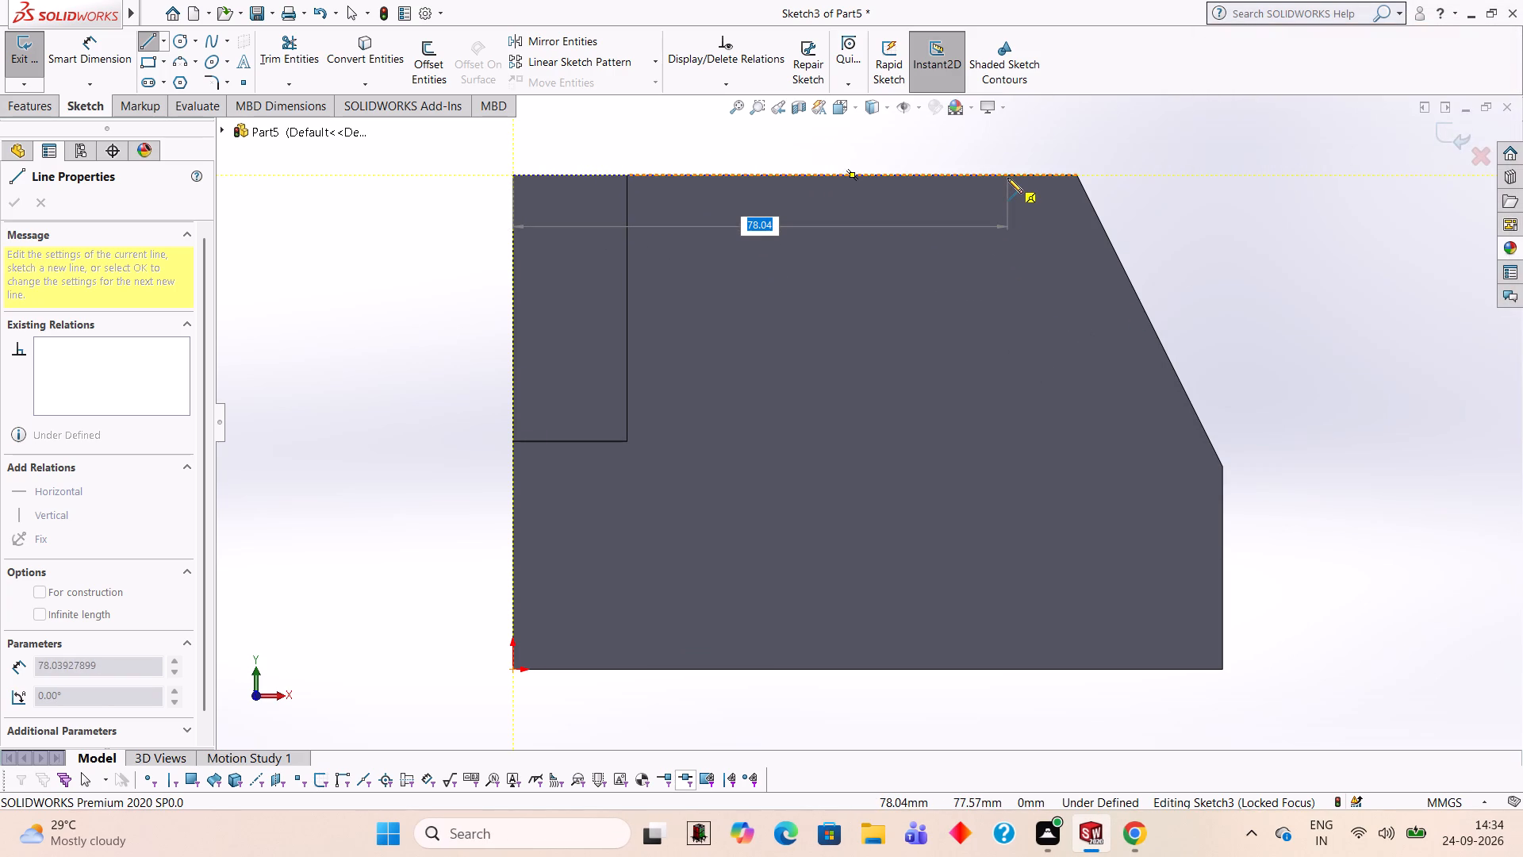
key("5")
key("2")
key("Return")
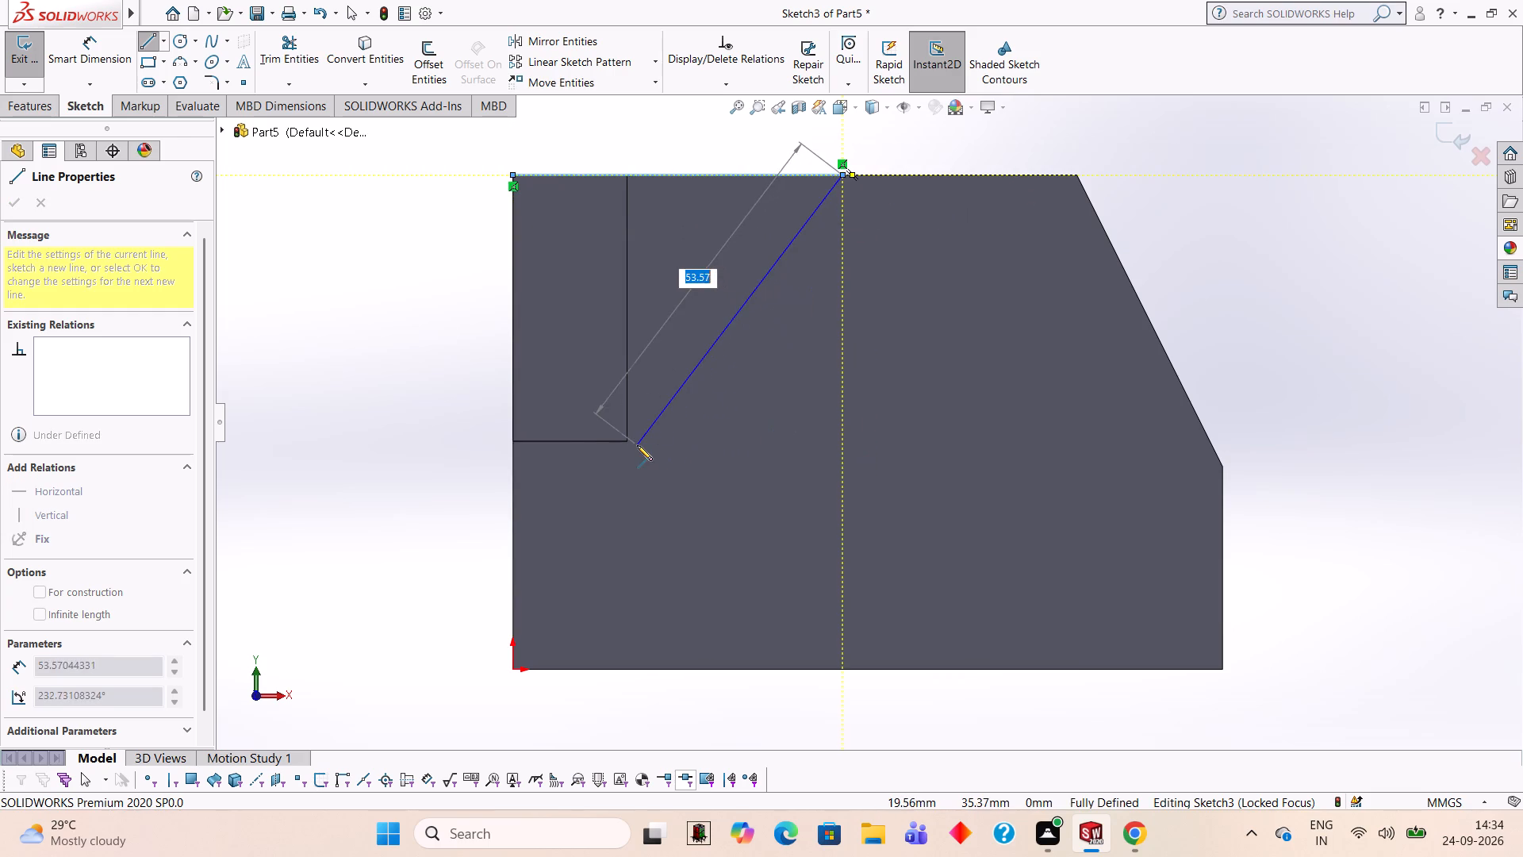
Close the profile with a 42 mm vertical line, a horizontal line to the boss's lower inner corner and a vertical line up its inner edge.
left_click(843, 438)
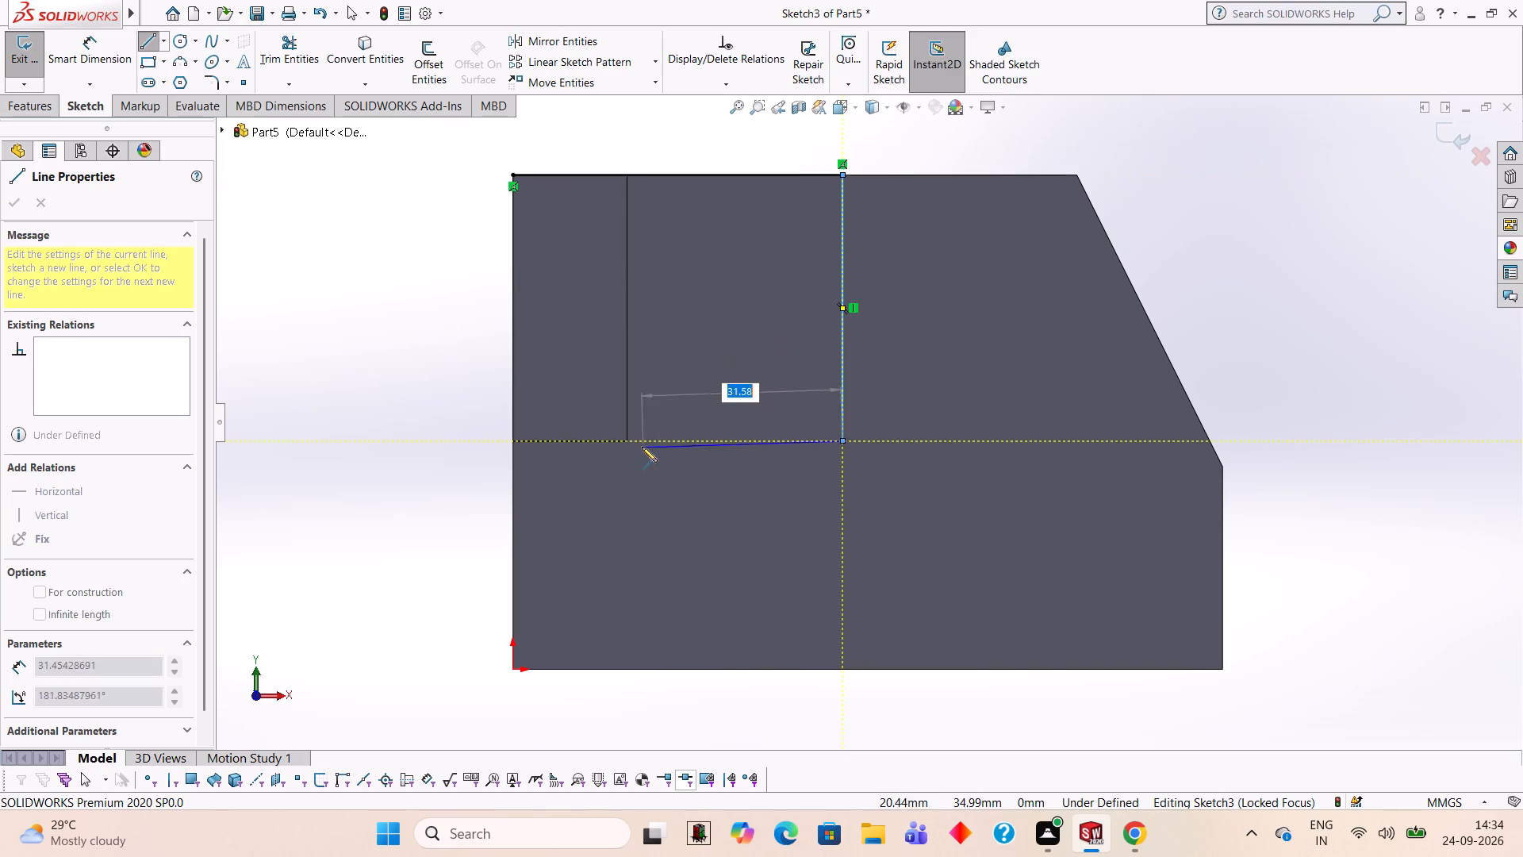
left_click(627, 440)
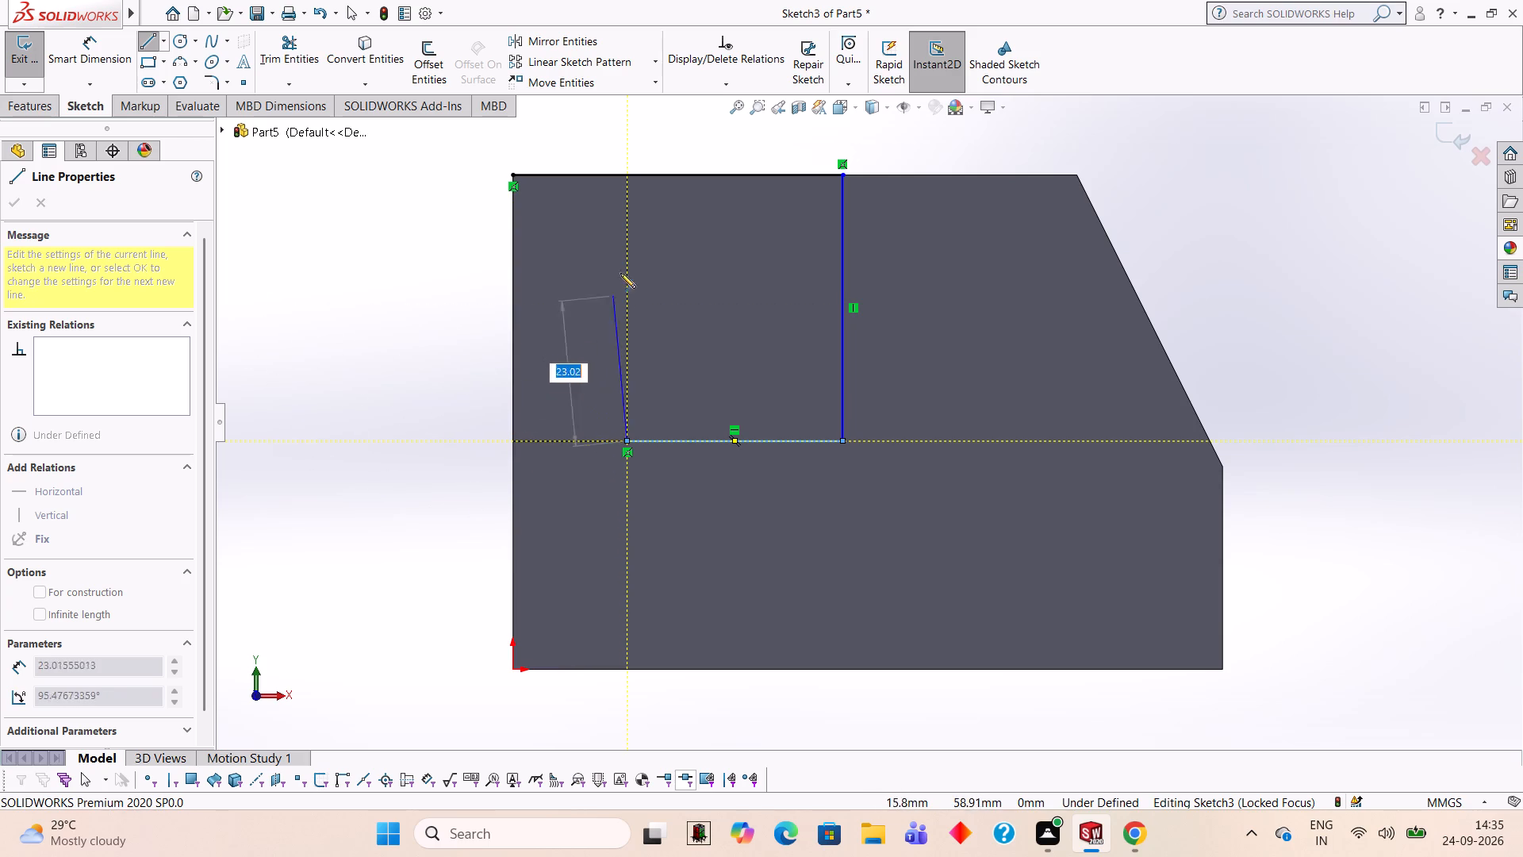
left_click(625, 175)
Trim away the part of the top line above the 18 mm boss, using Trim to closest.
left_click(315, 60)
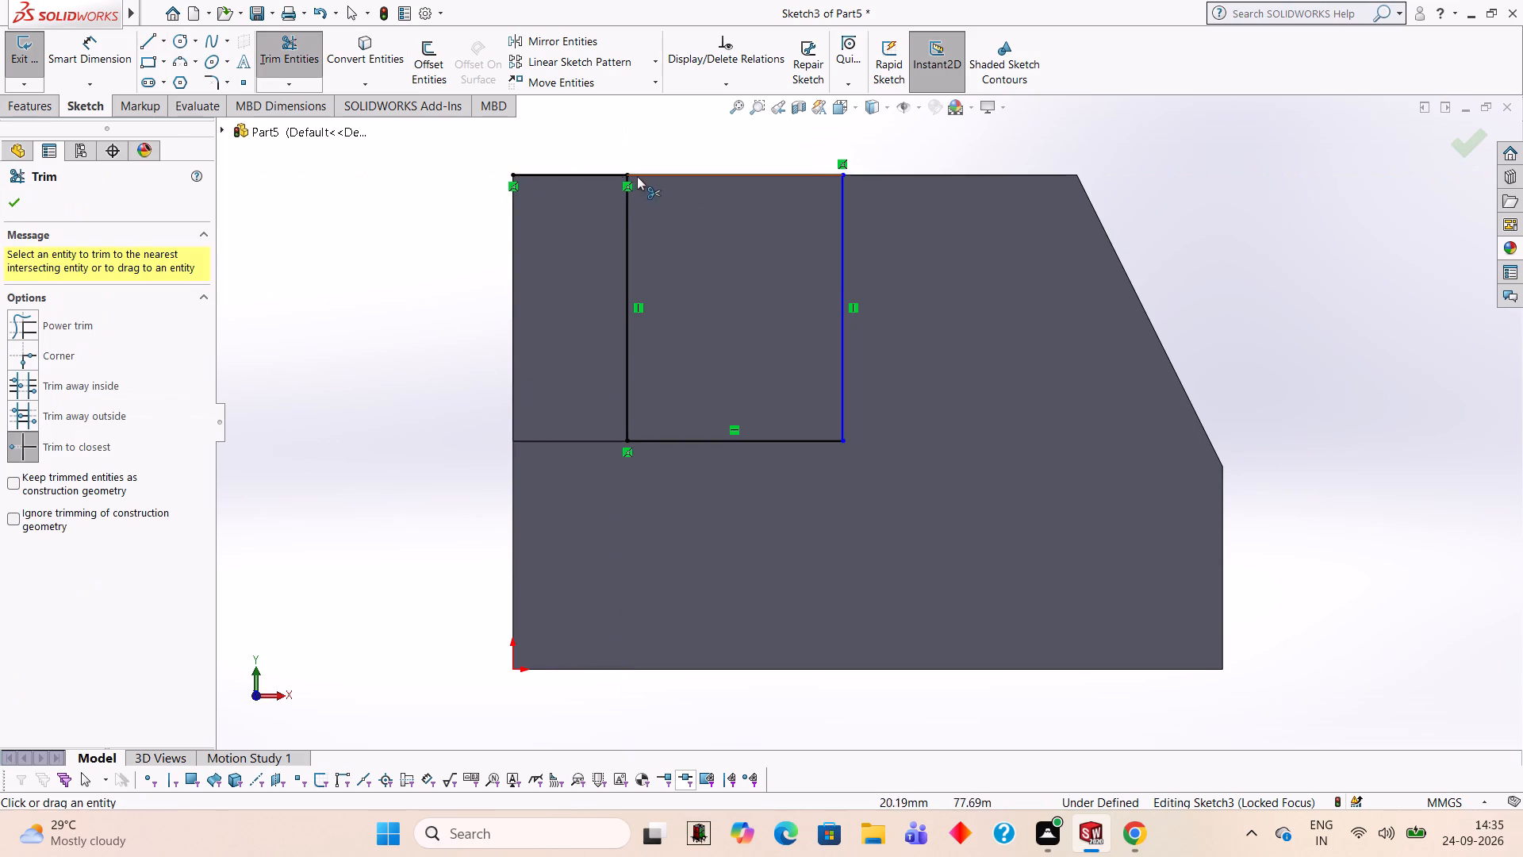
left_click(580, 176)
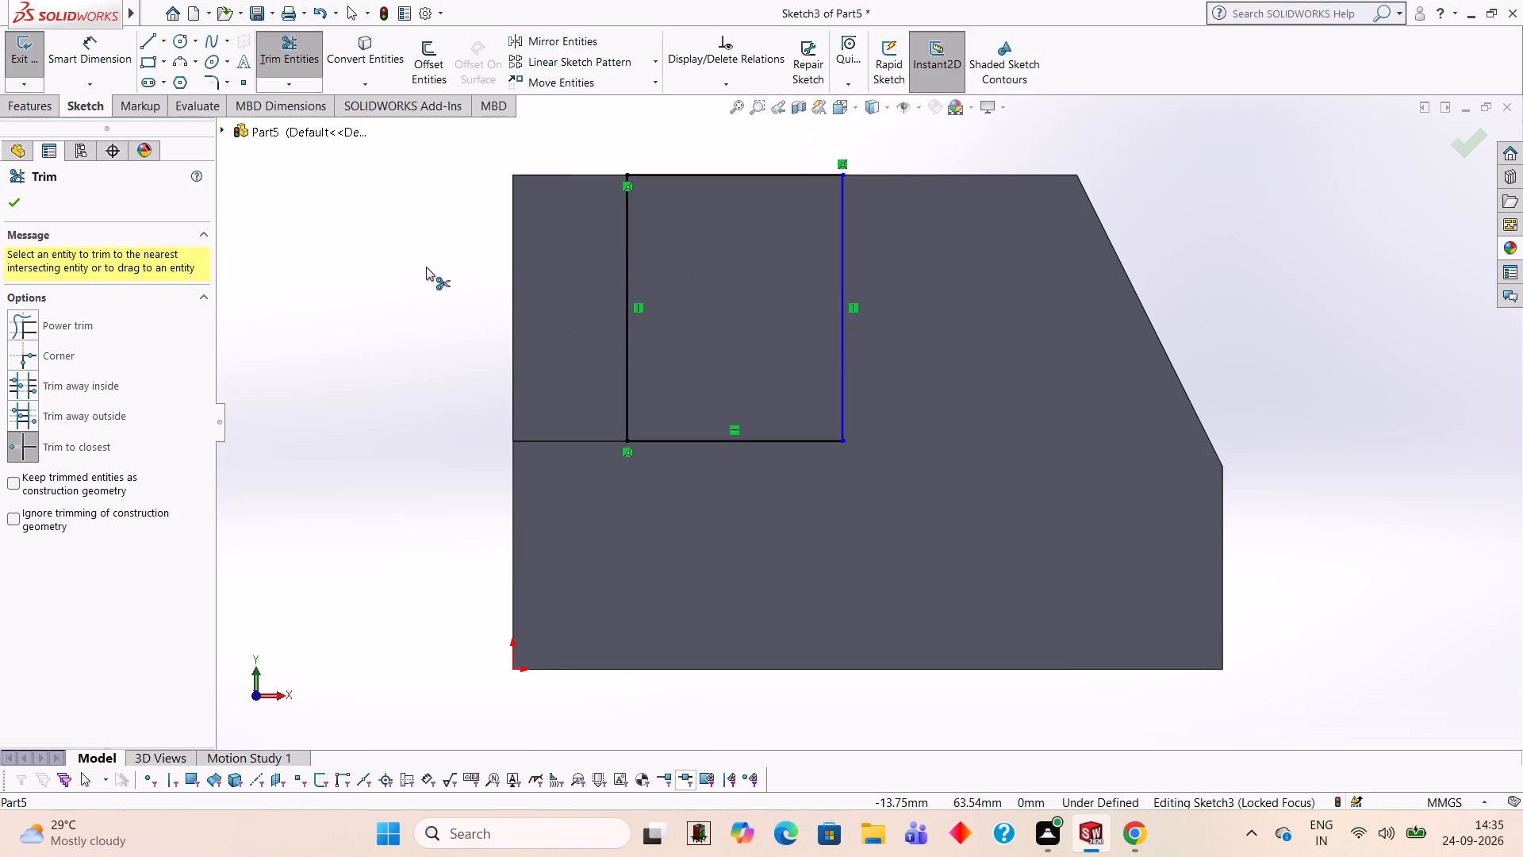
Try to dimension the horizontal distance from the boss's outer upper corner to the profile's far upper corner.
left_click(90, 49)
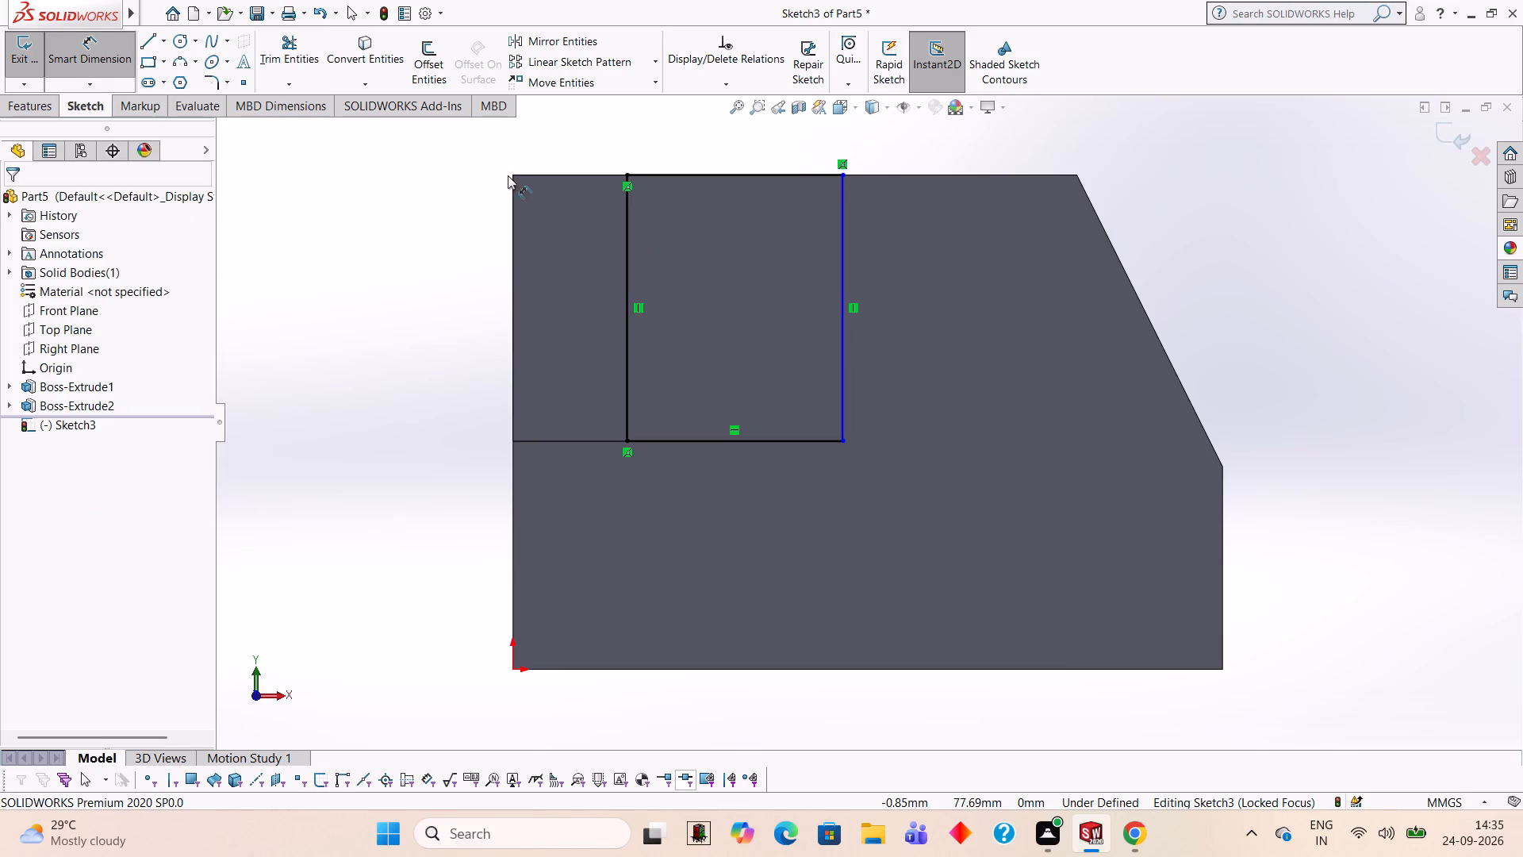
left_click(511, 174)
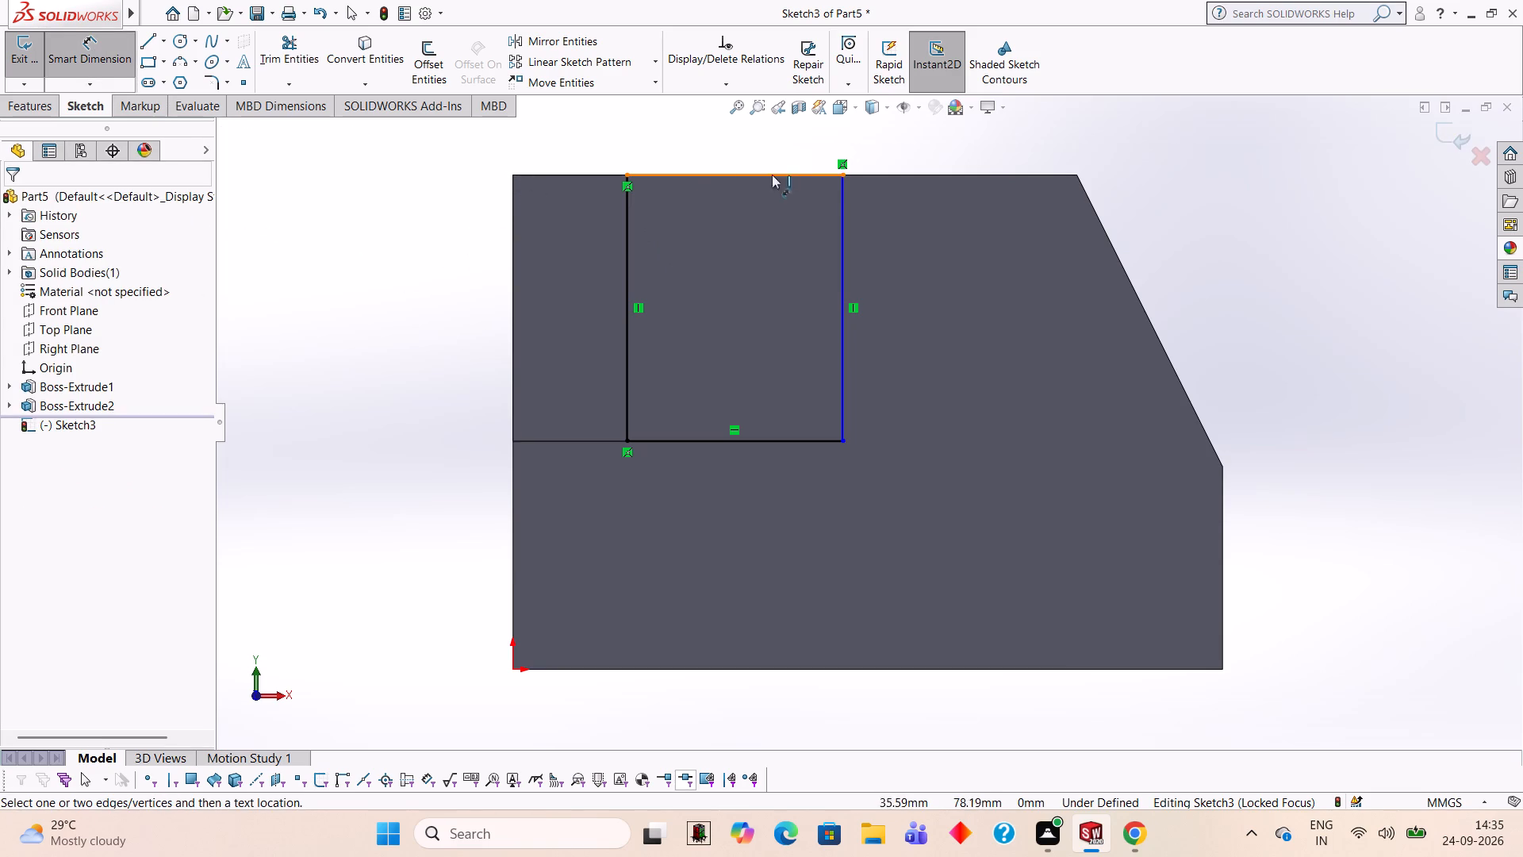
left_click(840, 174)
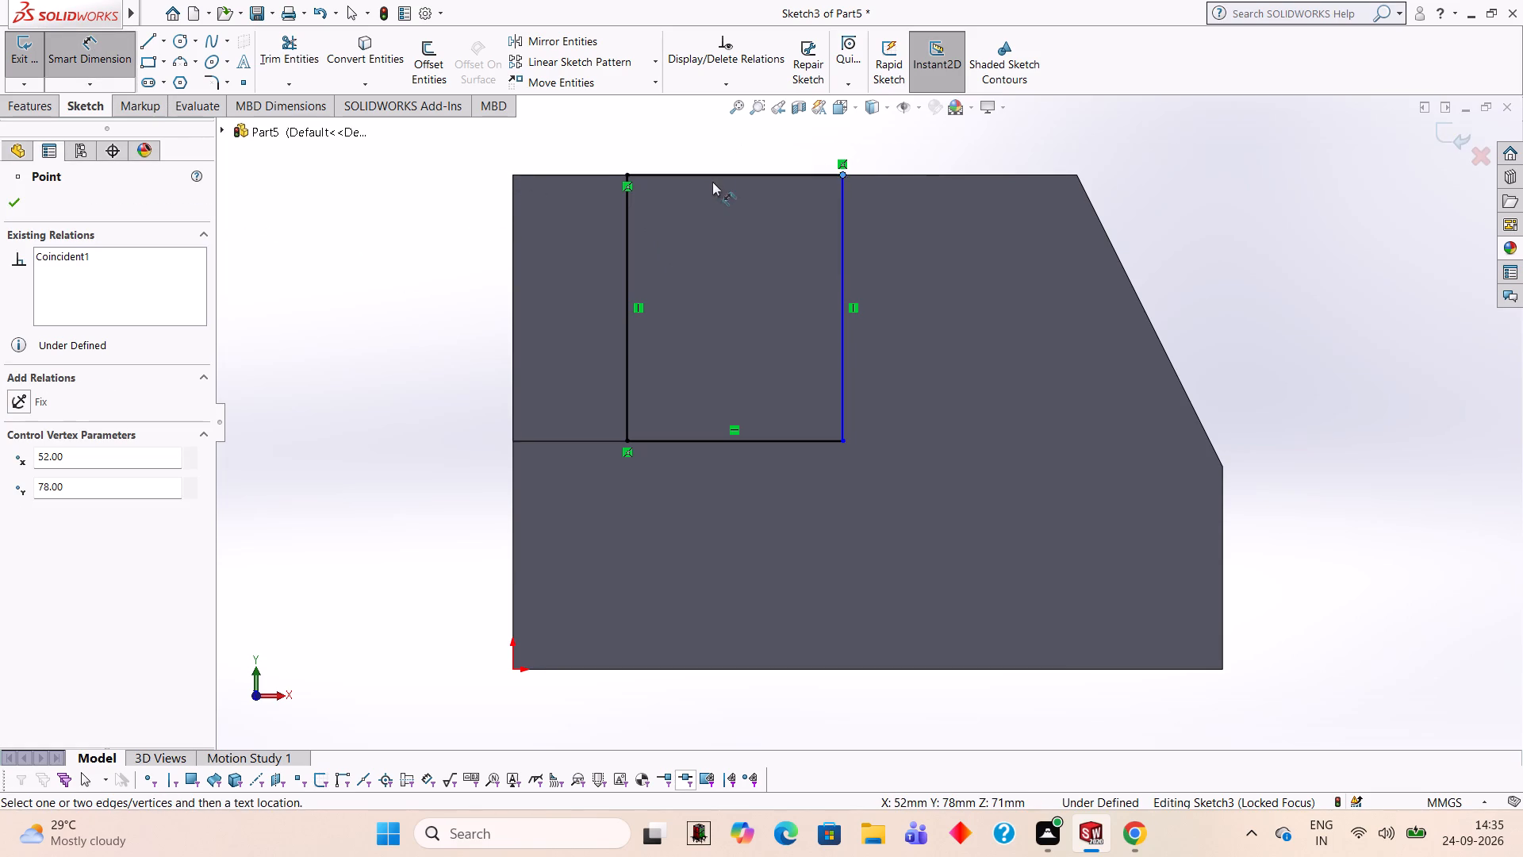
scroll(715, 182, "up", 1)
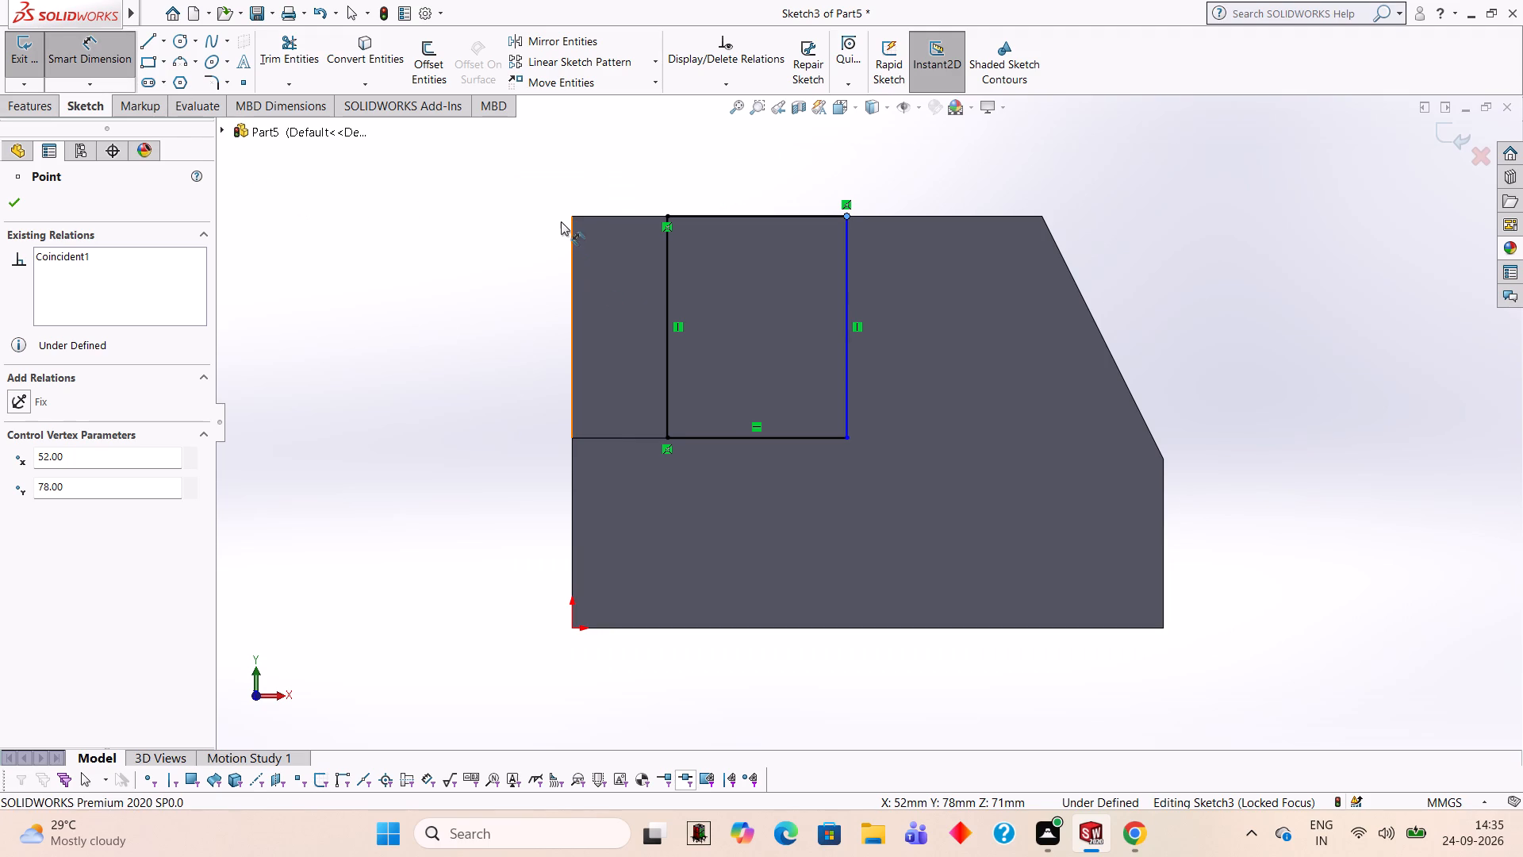
Draw a horizontal line along the top edge from the profile's inner upper corner to the boss's outer upper corner.
left_click(149, 45)
left_click(667, 217)
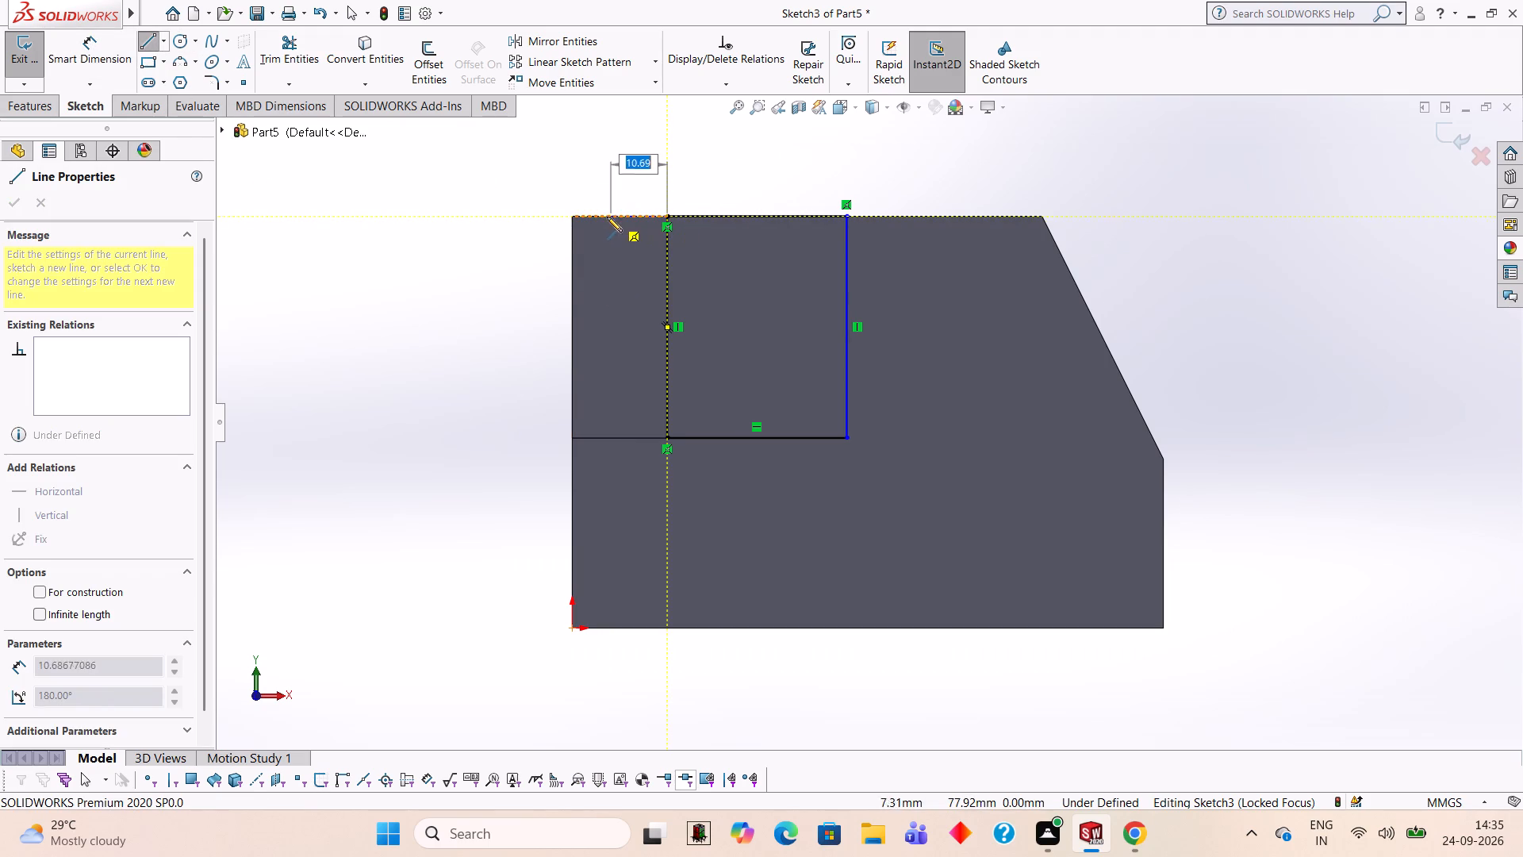
left_click(572, 218)
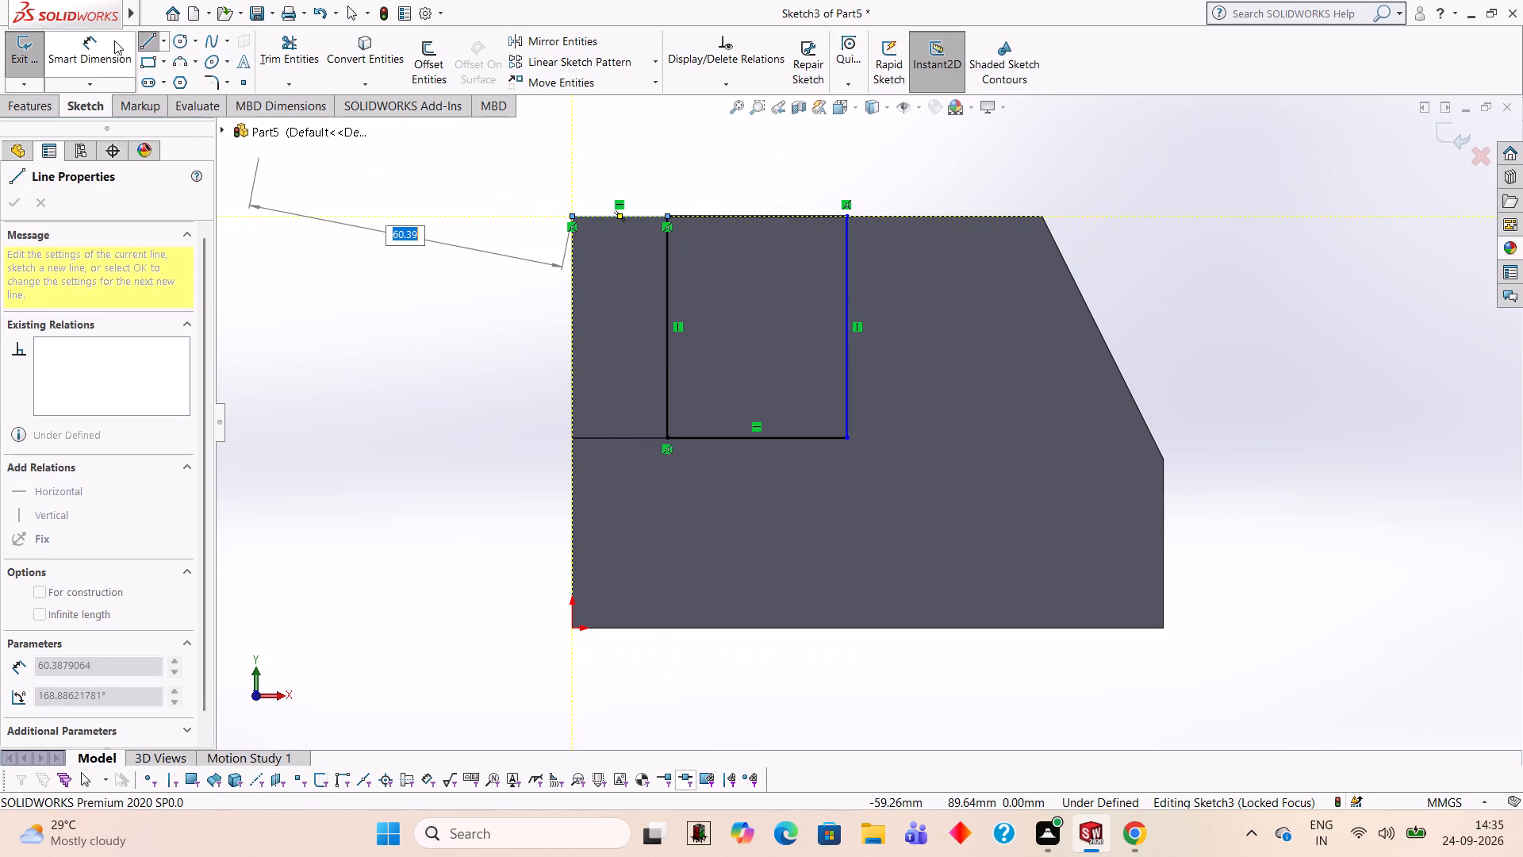
Dimension the distance from the boss's outer upper corner to the profile's far upper corner as 70 mm.
left_click(94, 71)
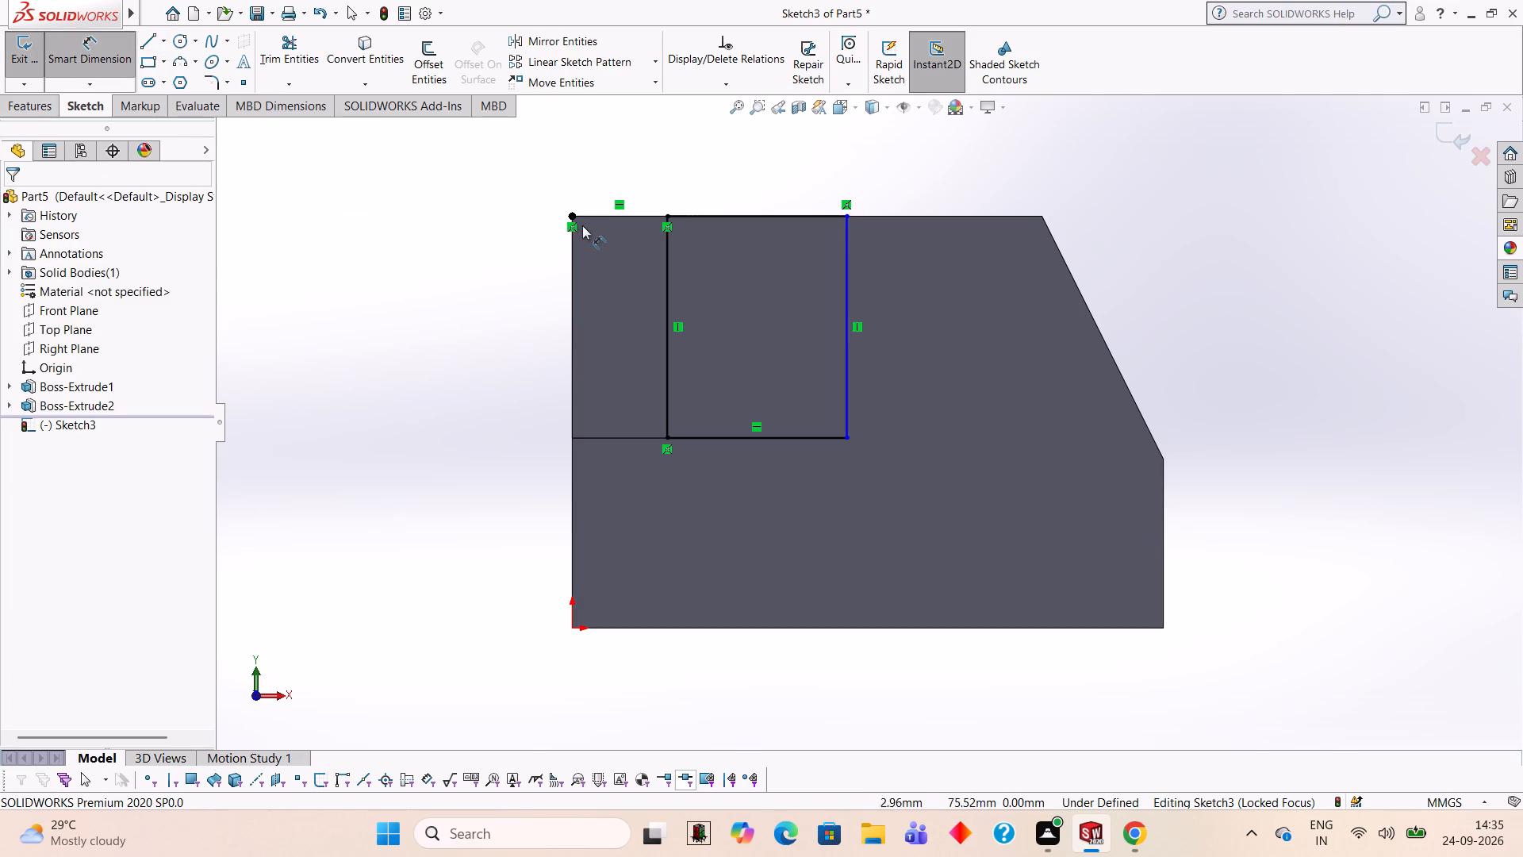
left_click(571, 215)
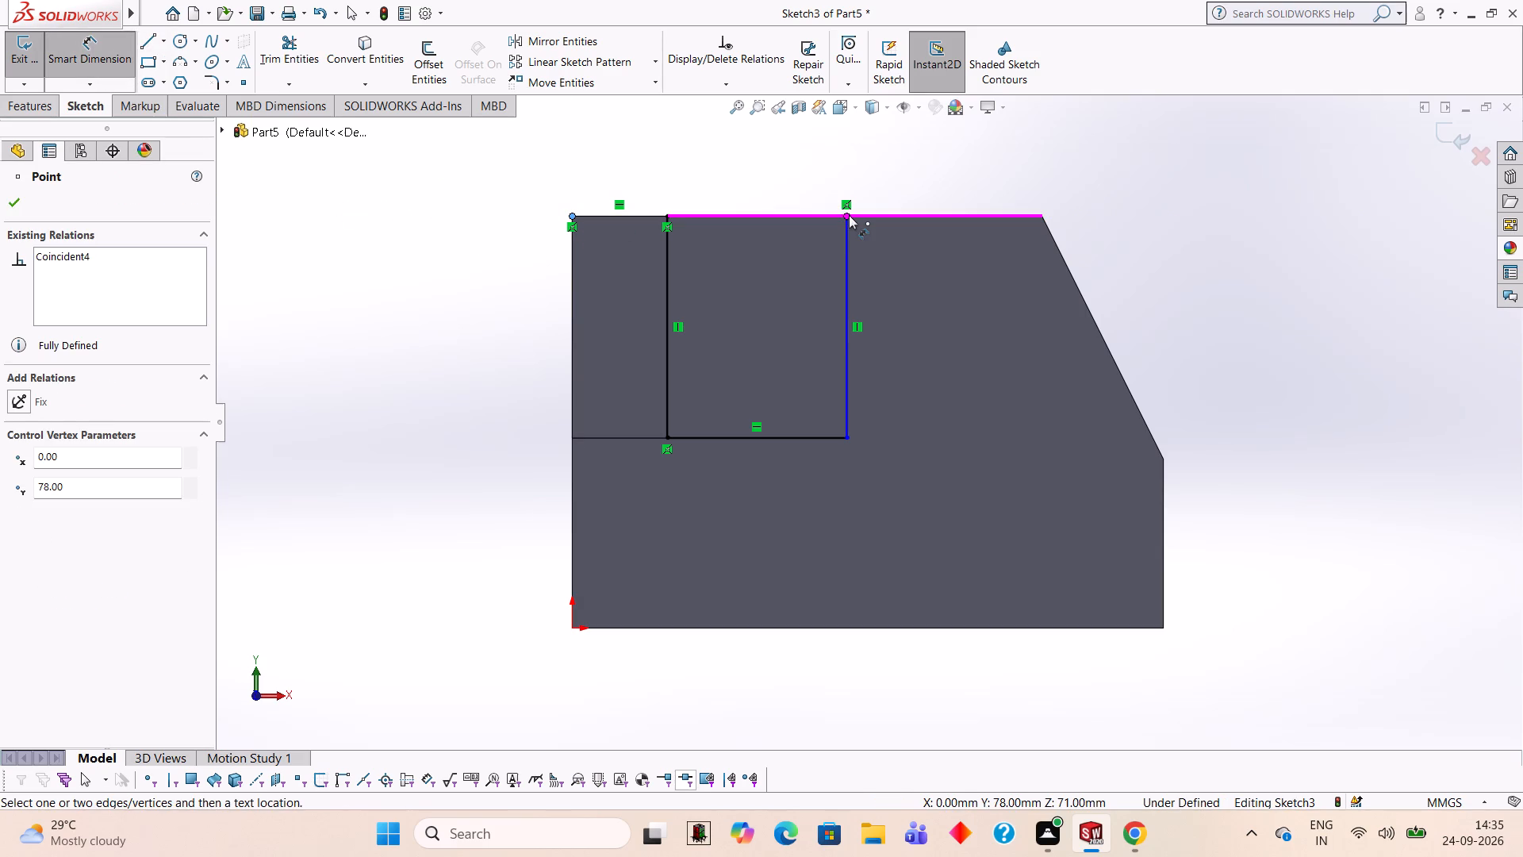
left_click(847, 213)
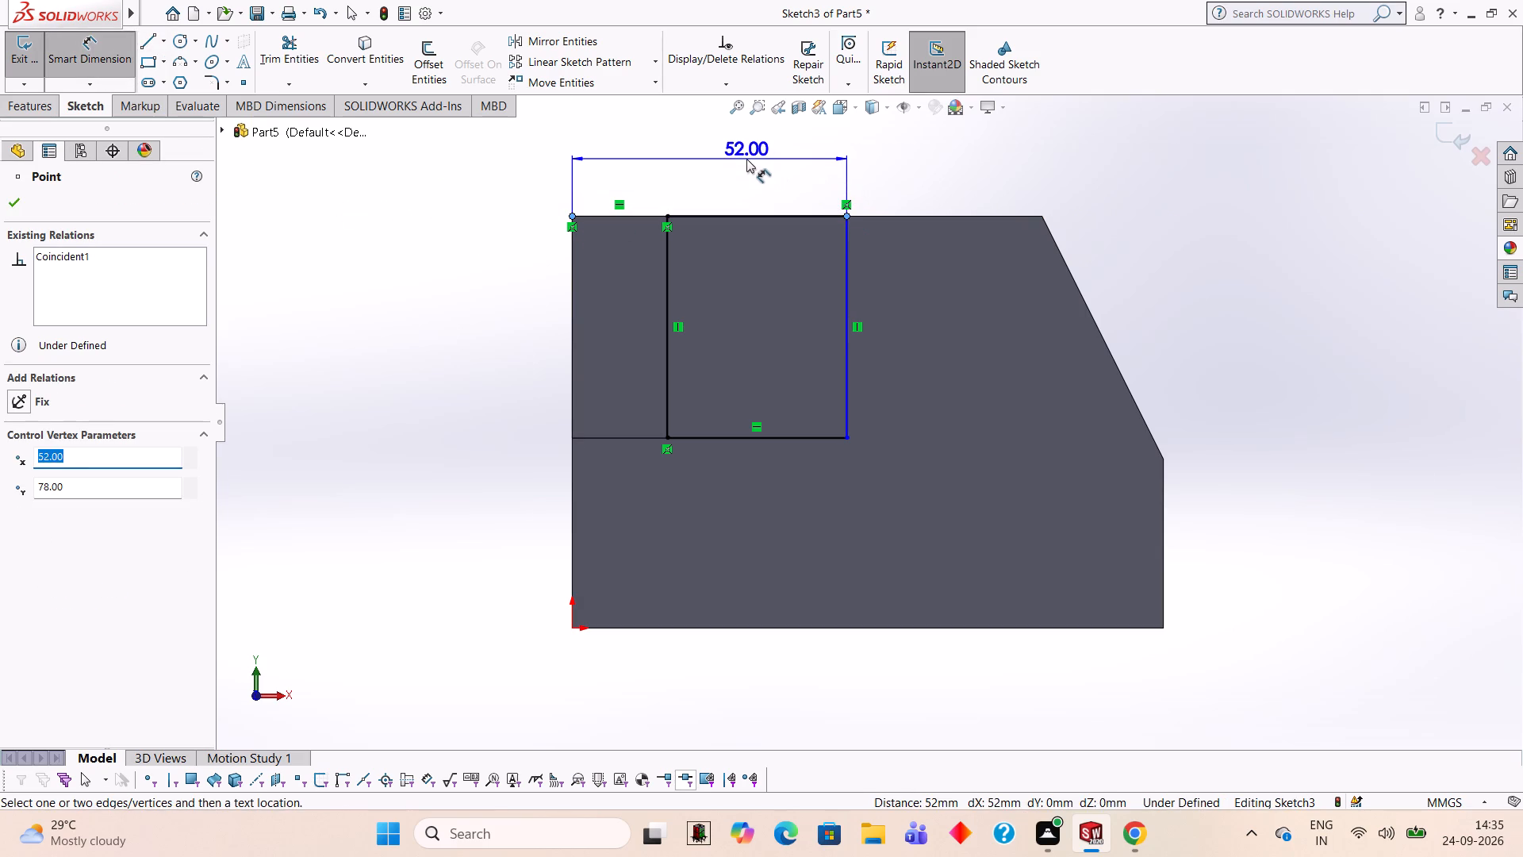
left_click(746, 159)
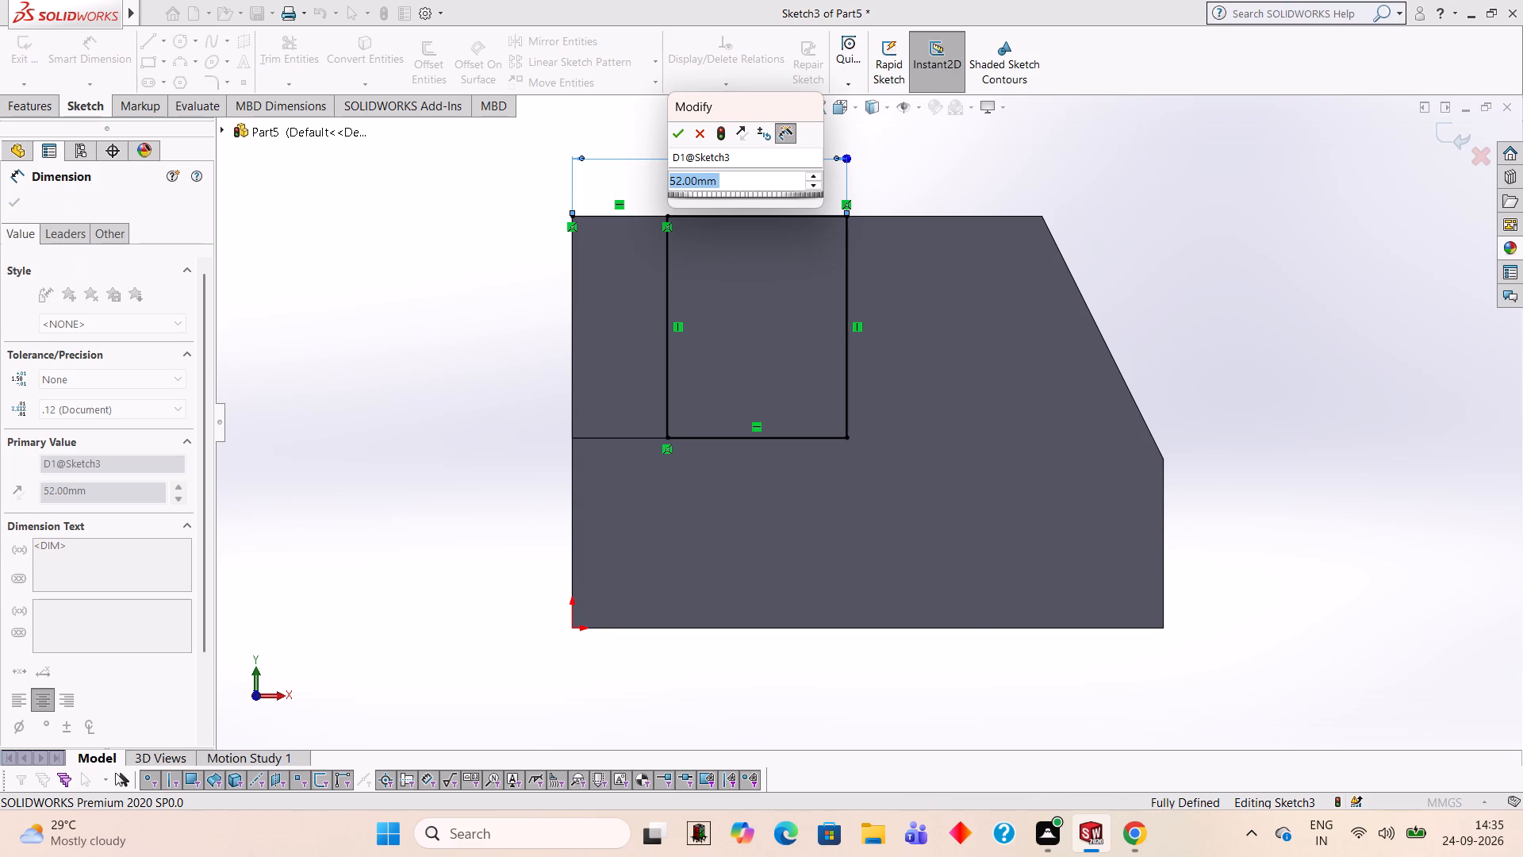
key("7")
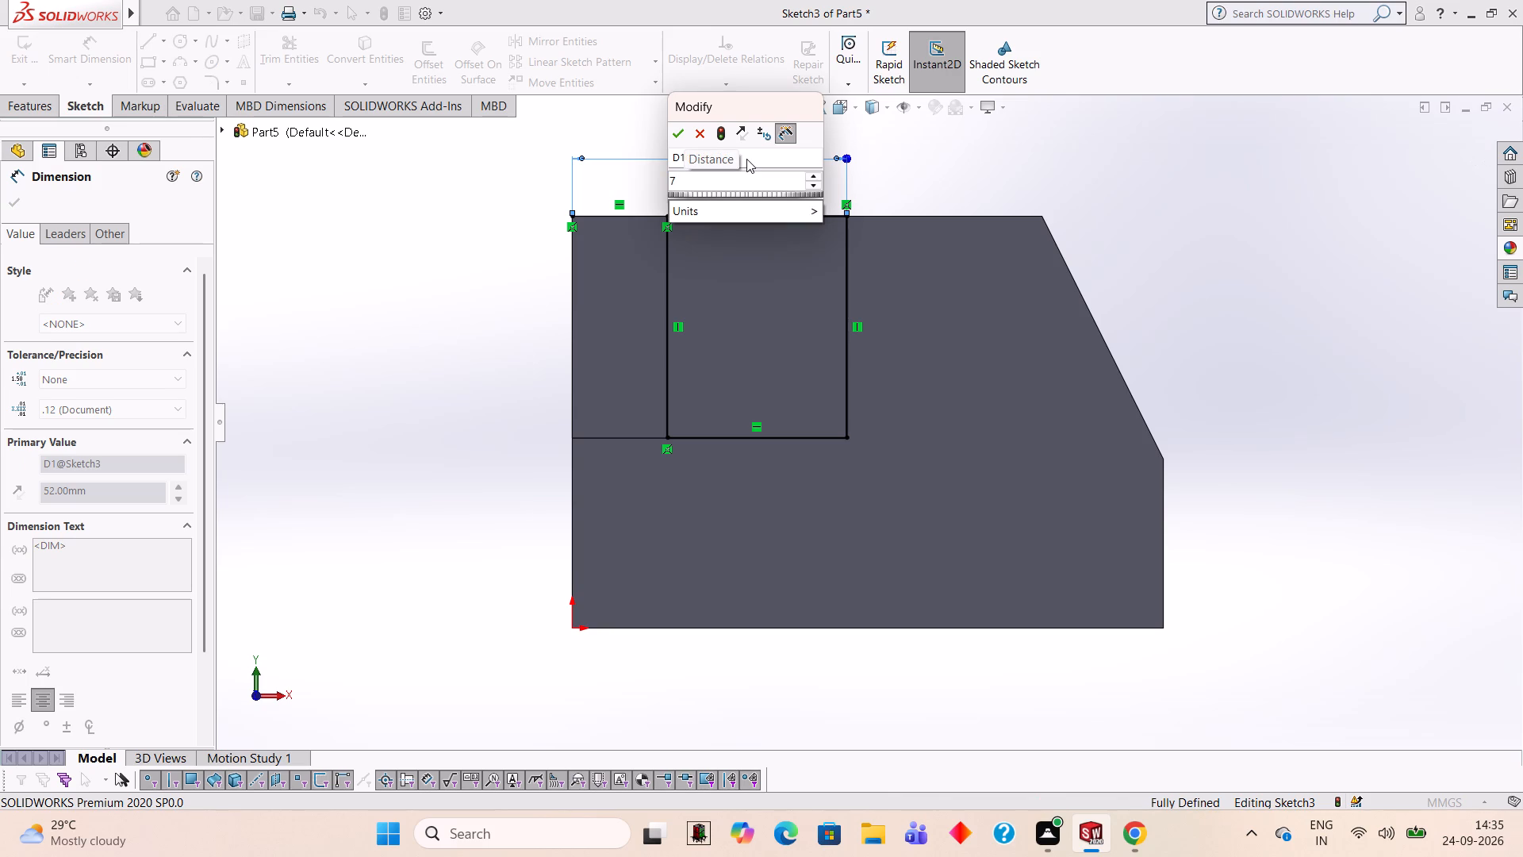
key("0")
key("Return")
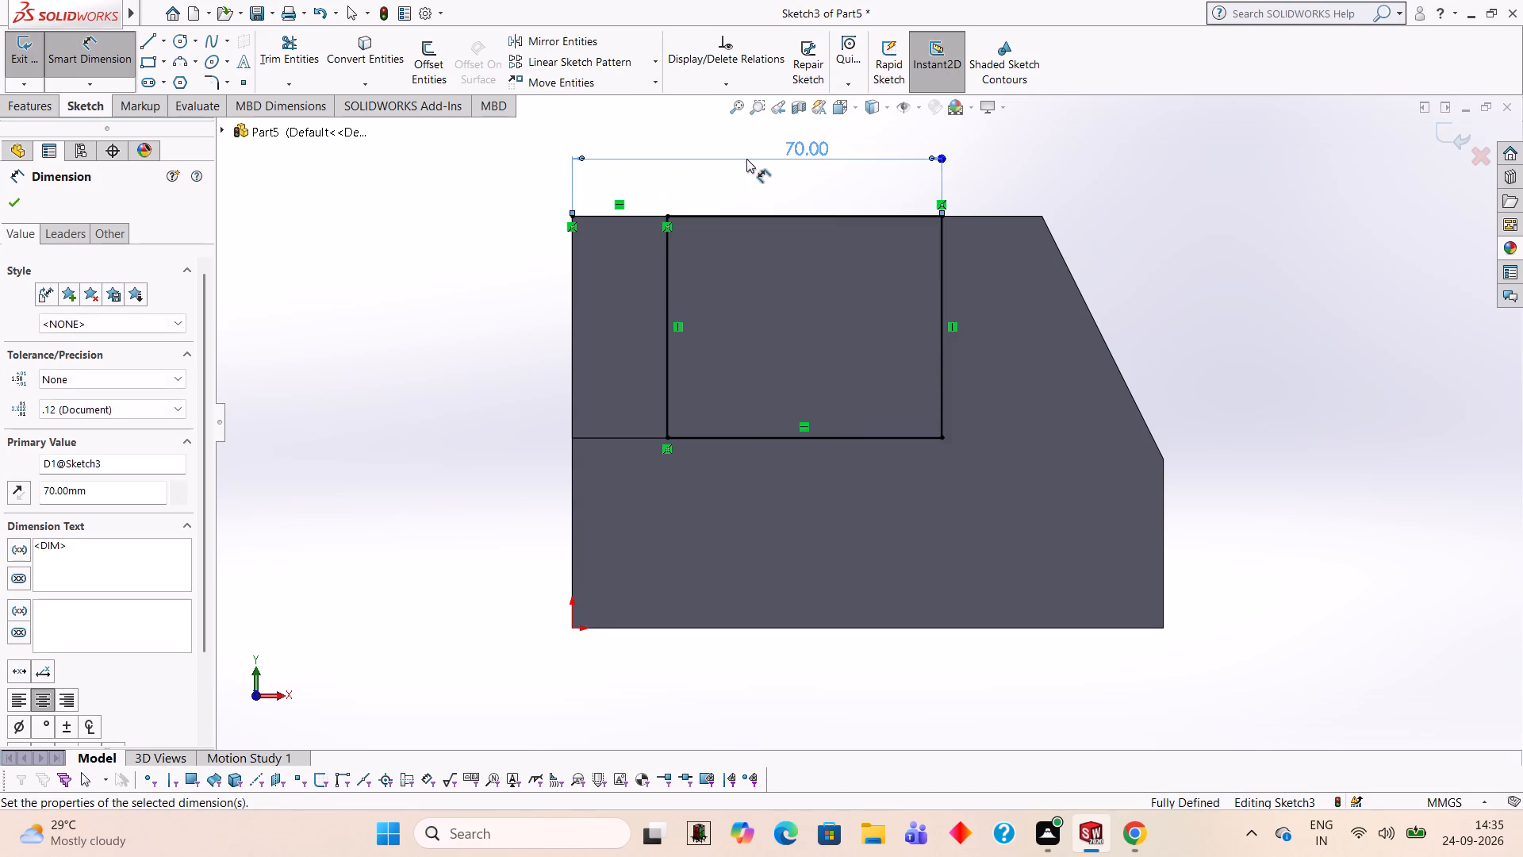
Trim away the short top line above the 18 mm boss.
left_click(311, 41)
left_click(612, 213)
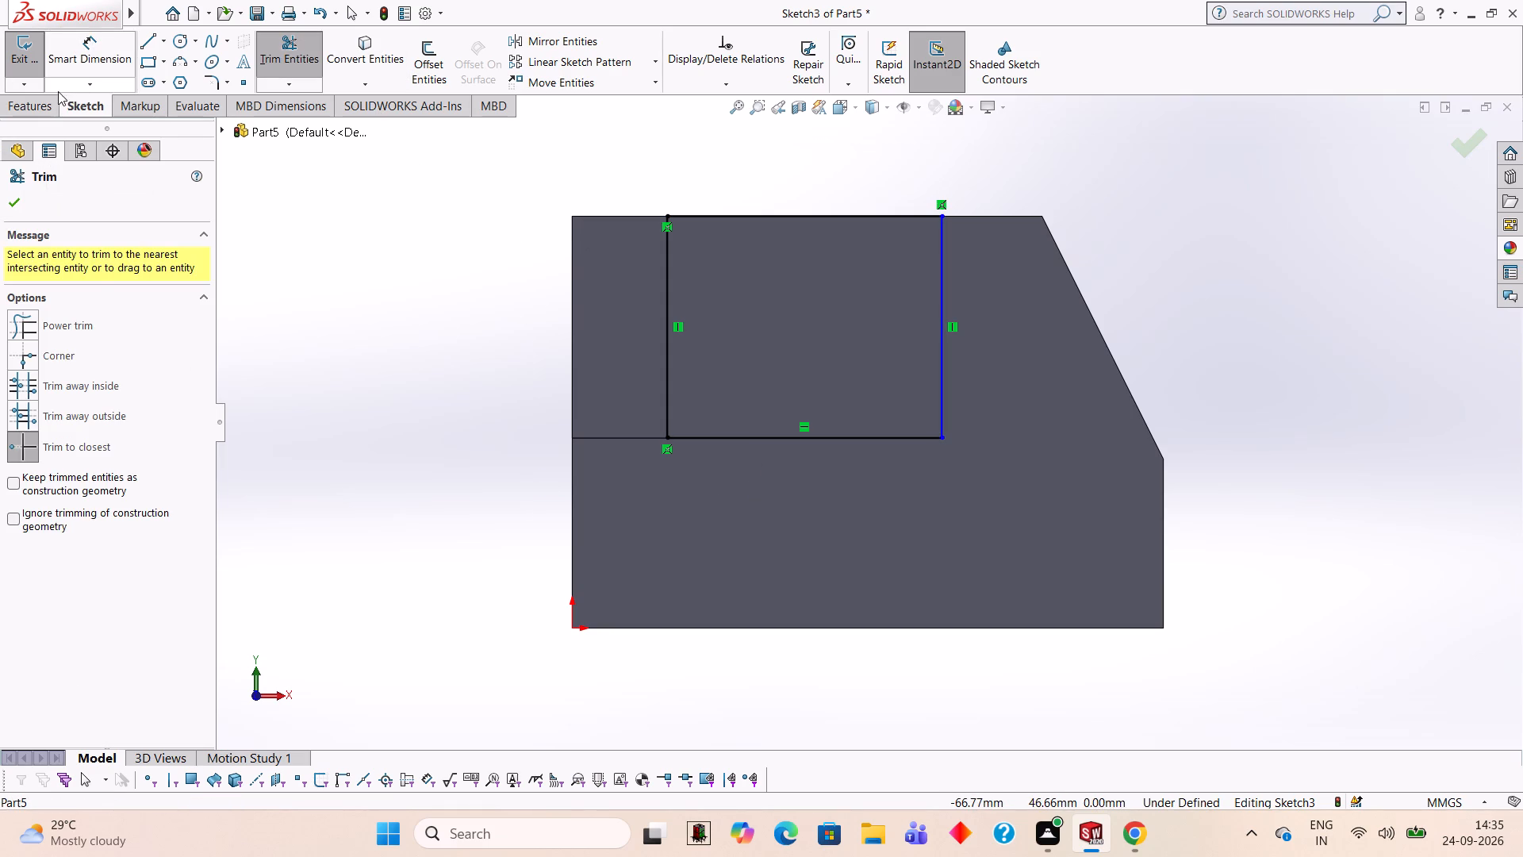
Extrude the rectangular profile 10 mm blind in the reversed direction, back toward the block, merged with the body.
left_click(41, 111)
middle_click_drag(370, 359, 356, 279)
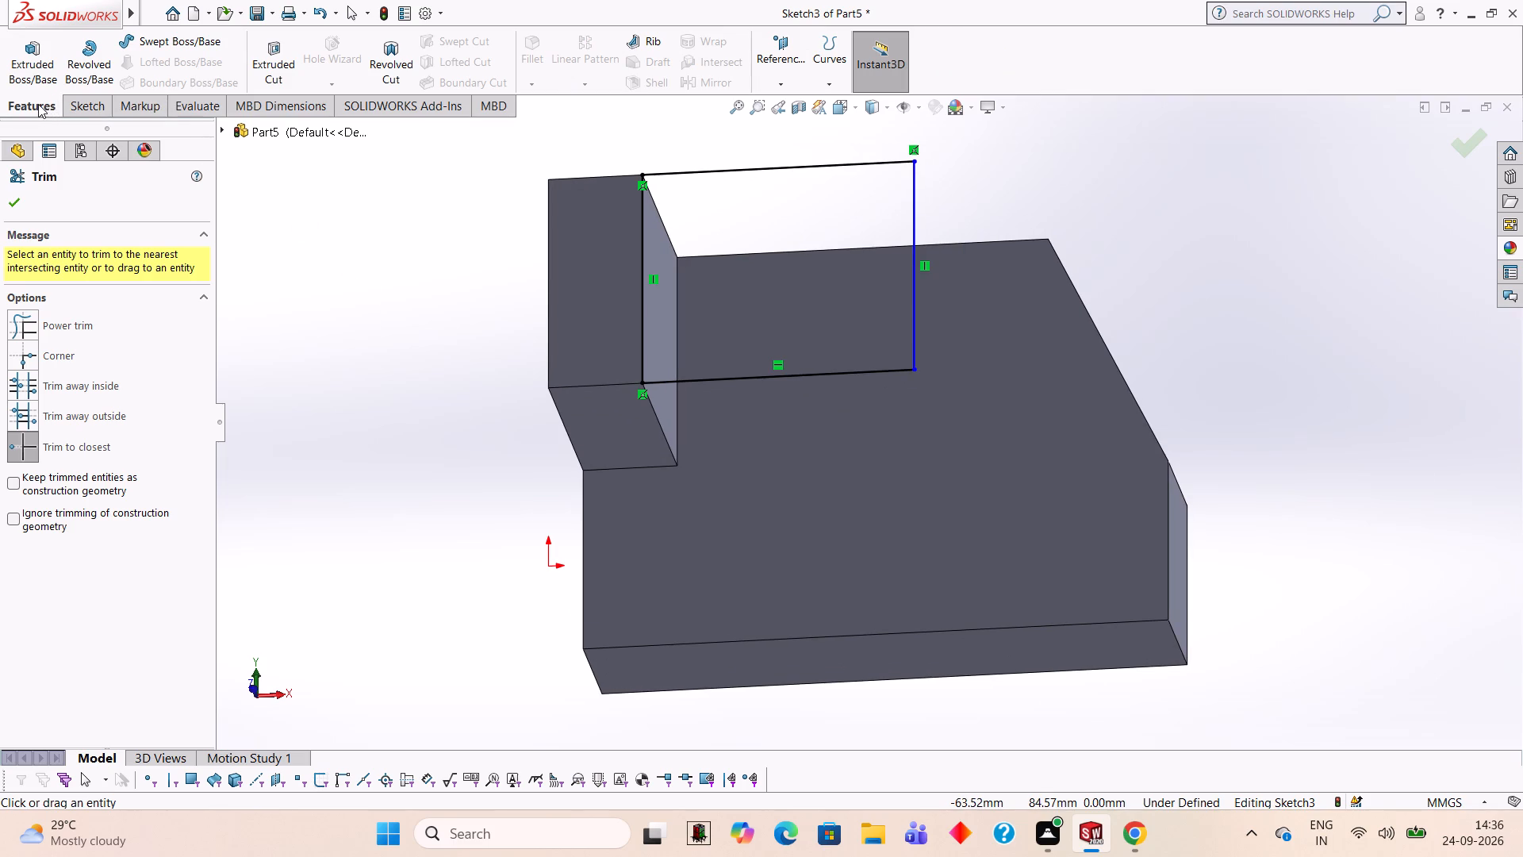
left_click(38, 104)
left_click(35, 69)
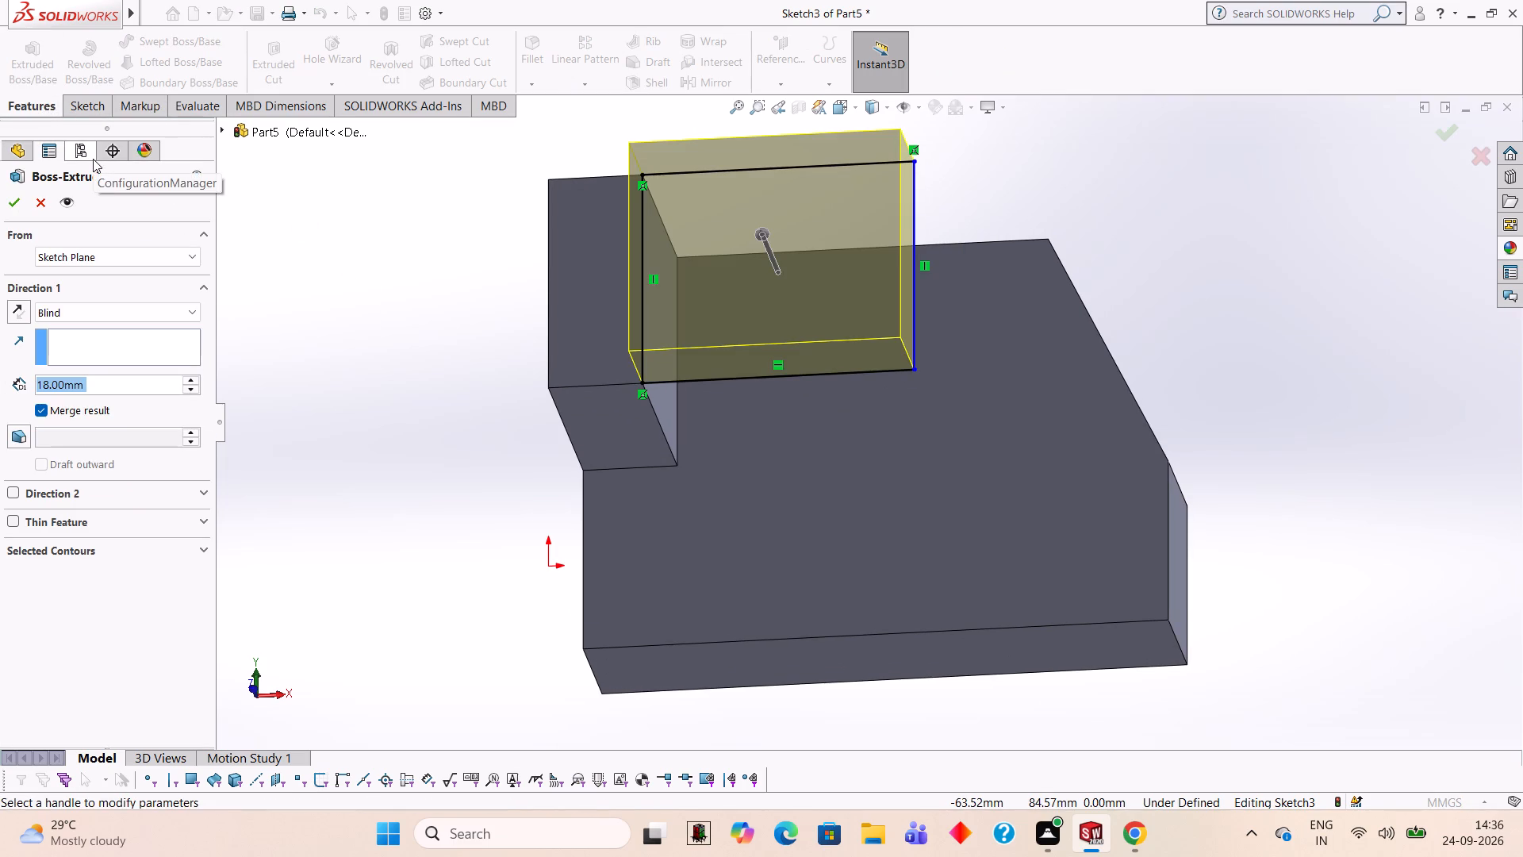
type("10")
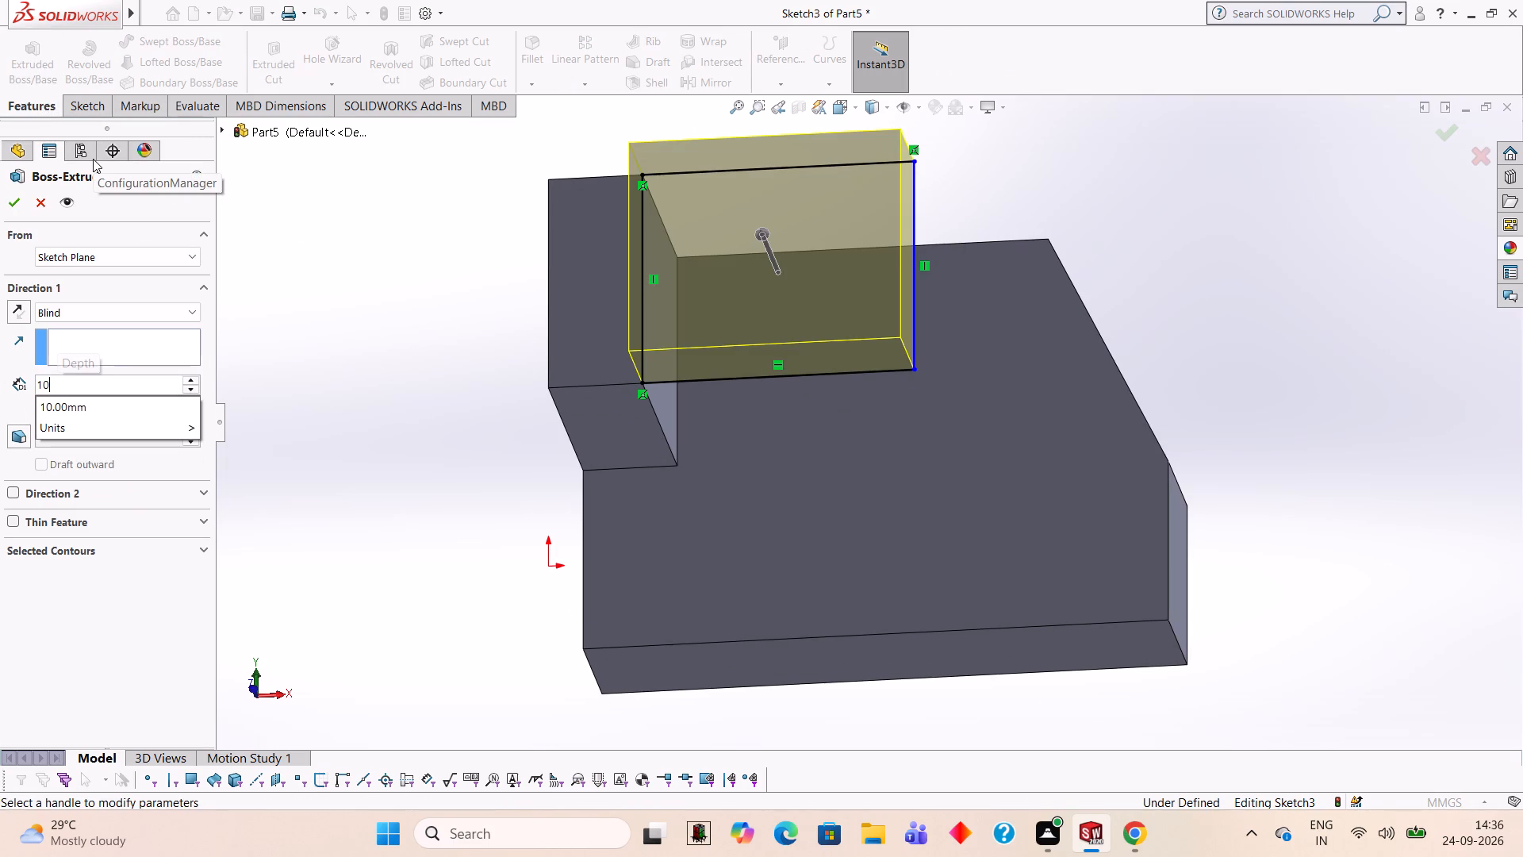
key("Return")
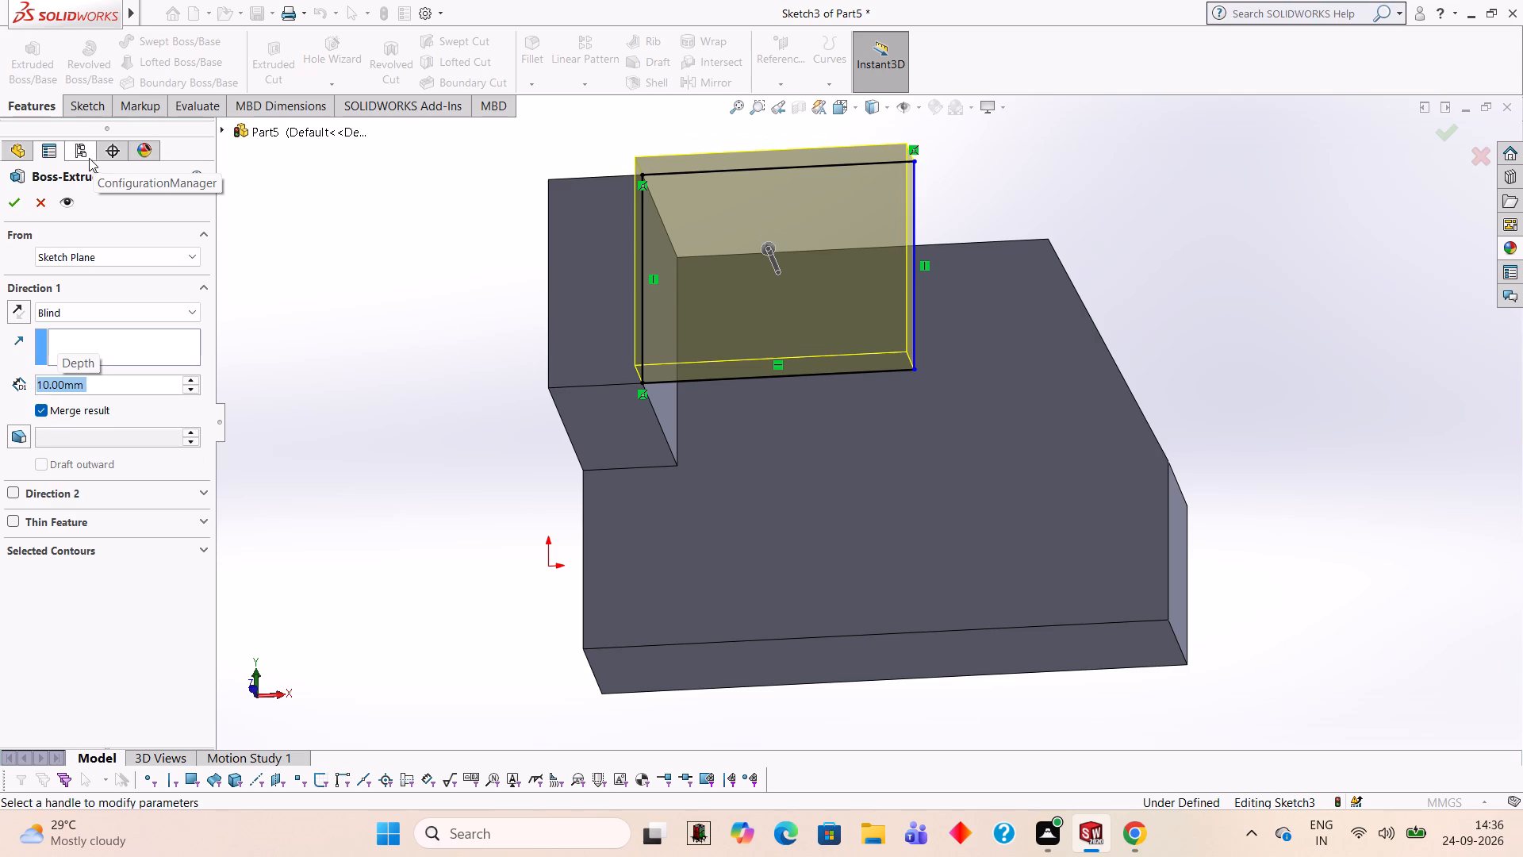
left_click(13, 303)
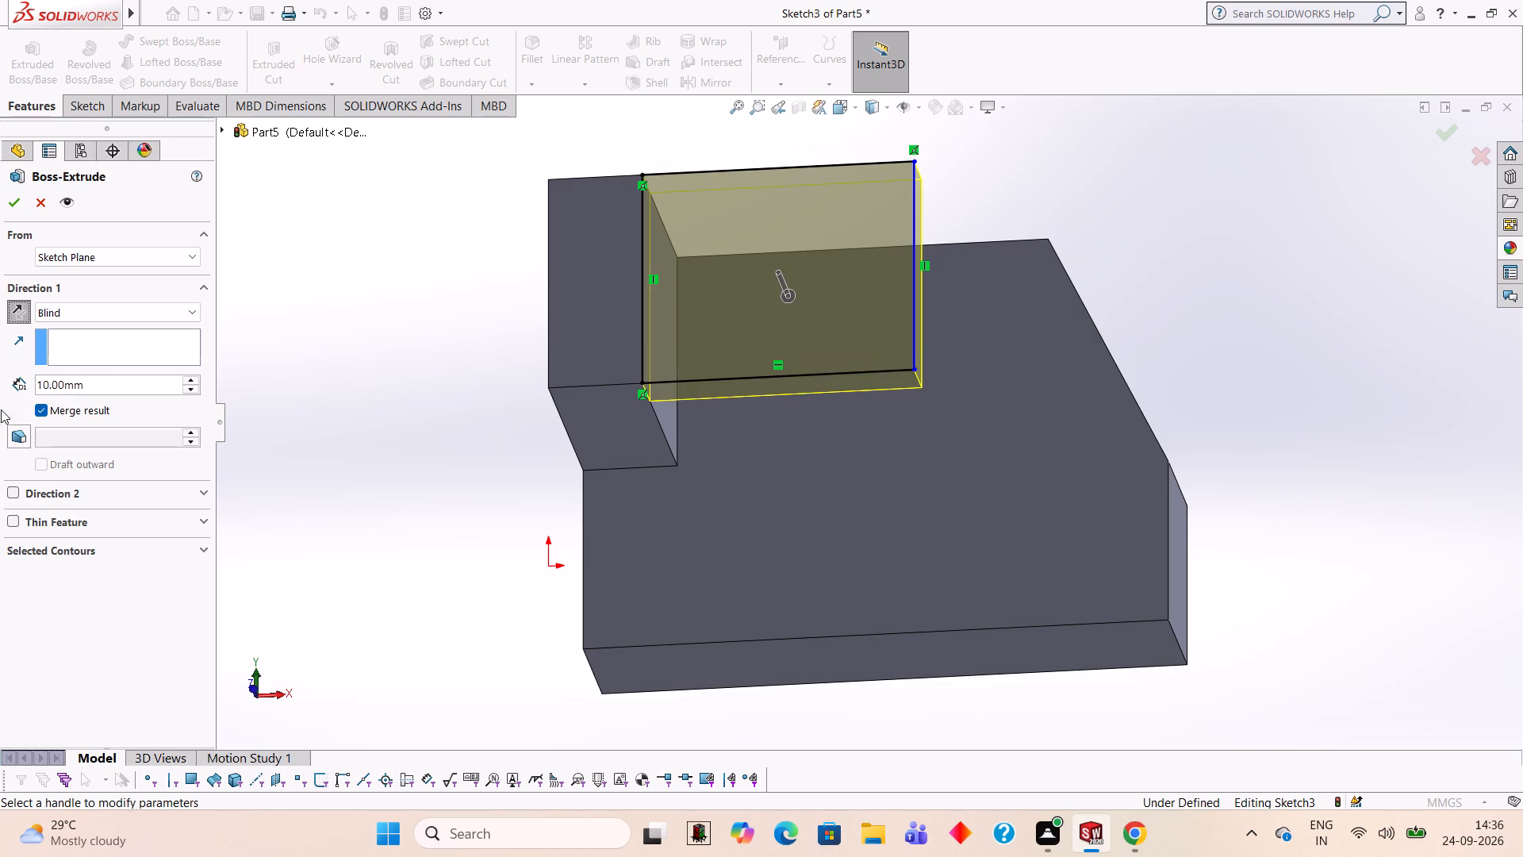
left_click(10, 204)
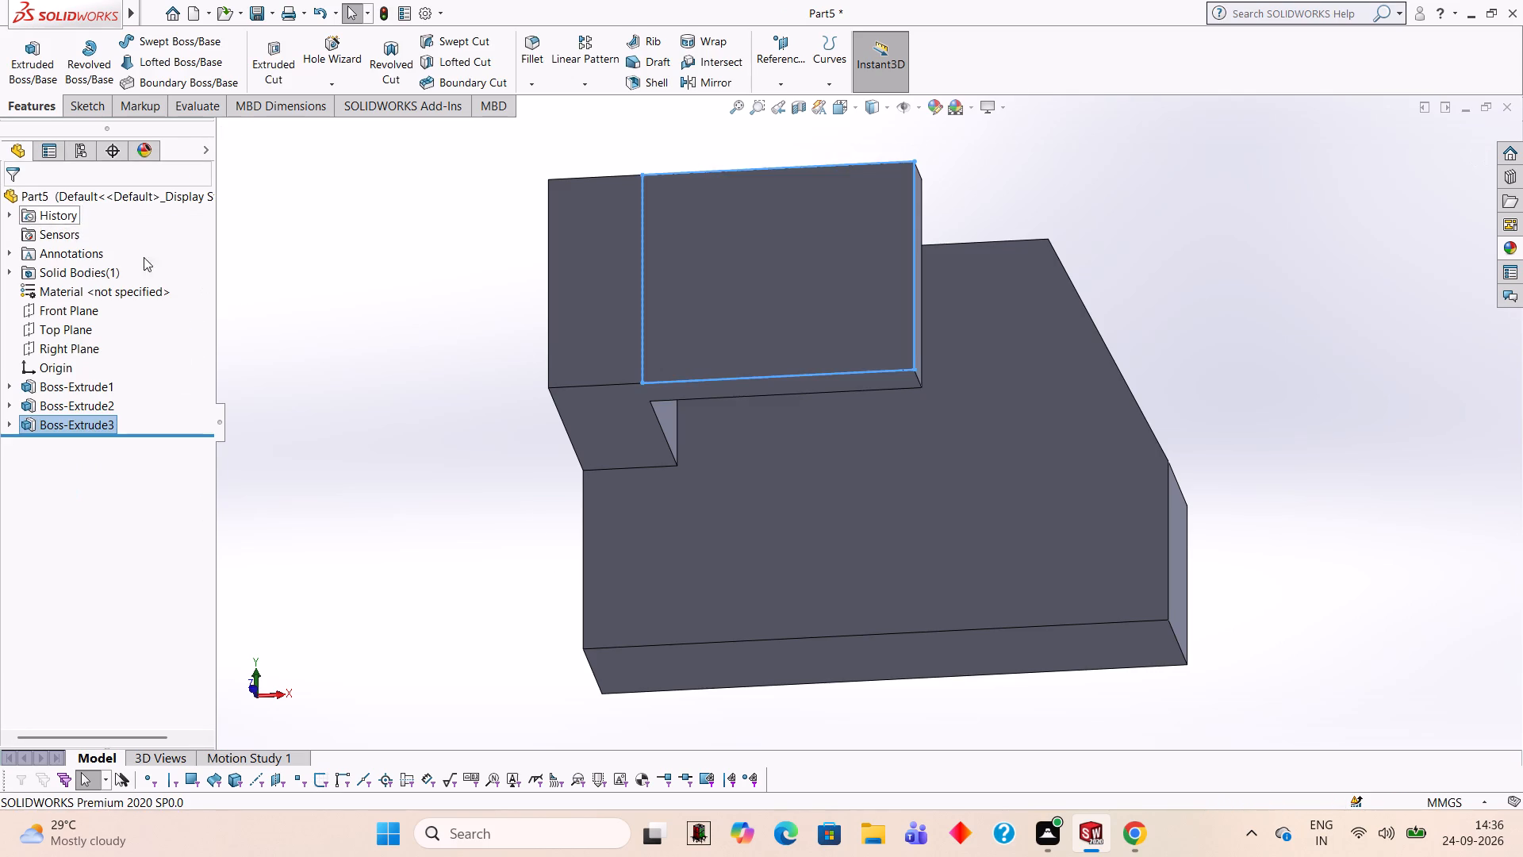
Start a sketch on the combined front face of the boss and the 10 mm wall, viewed face-on.
left_click(293, 311)
middle_click_drag(336, 390, 343, 335)
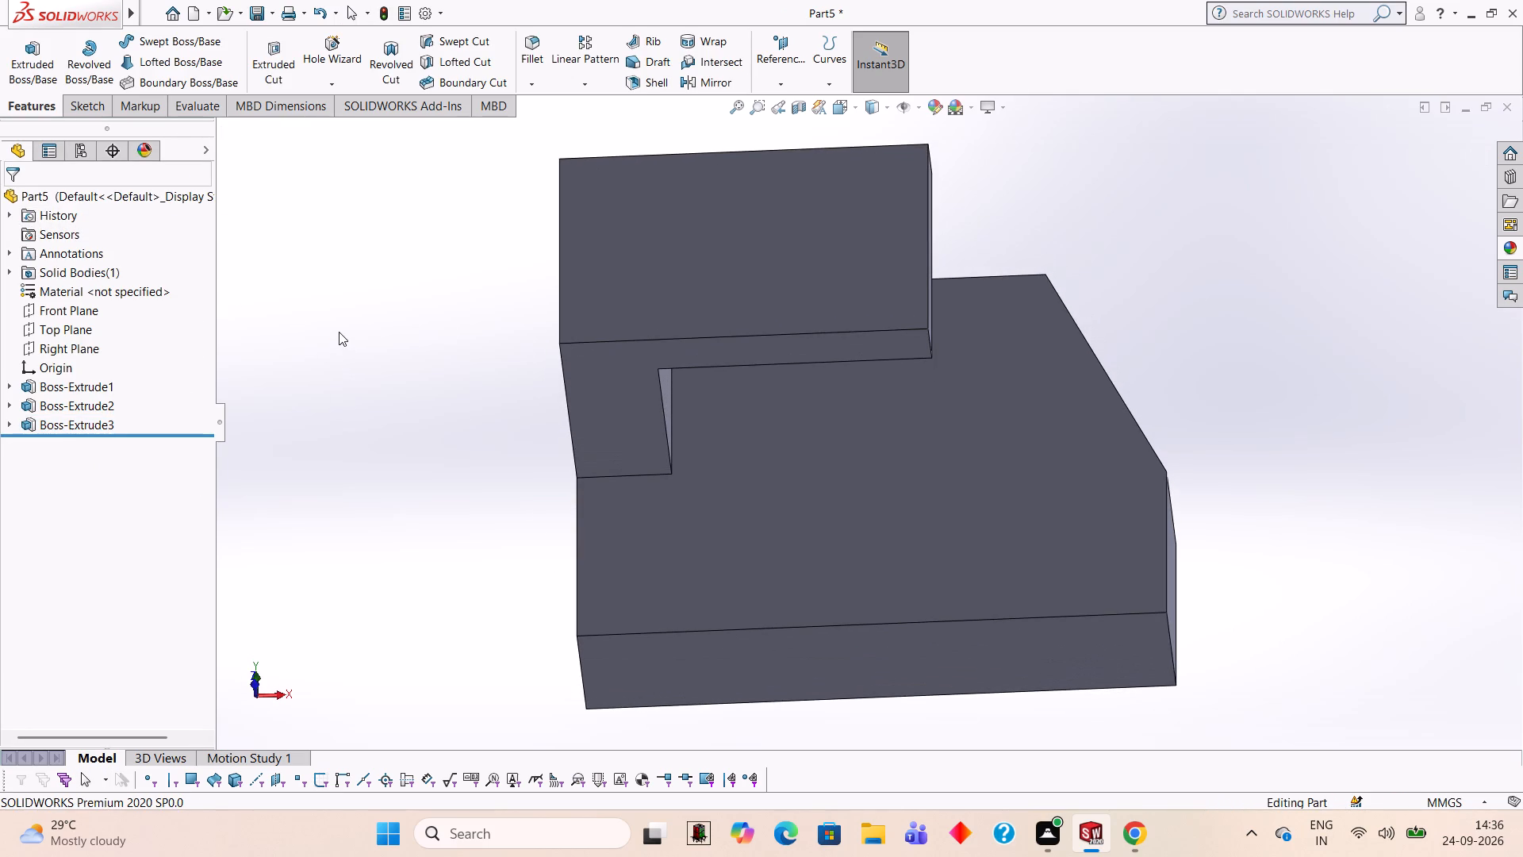
middle_click_drag(363, 352, 386, 515)
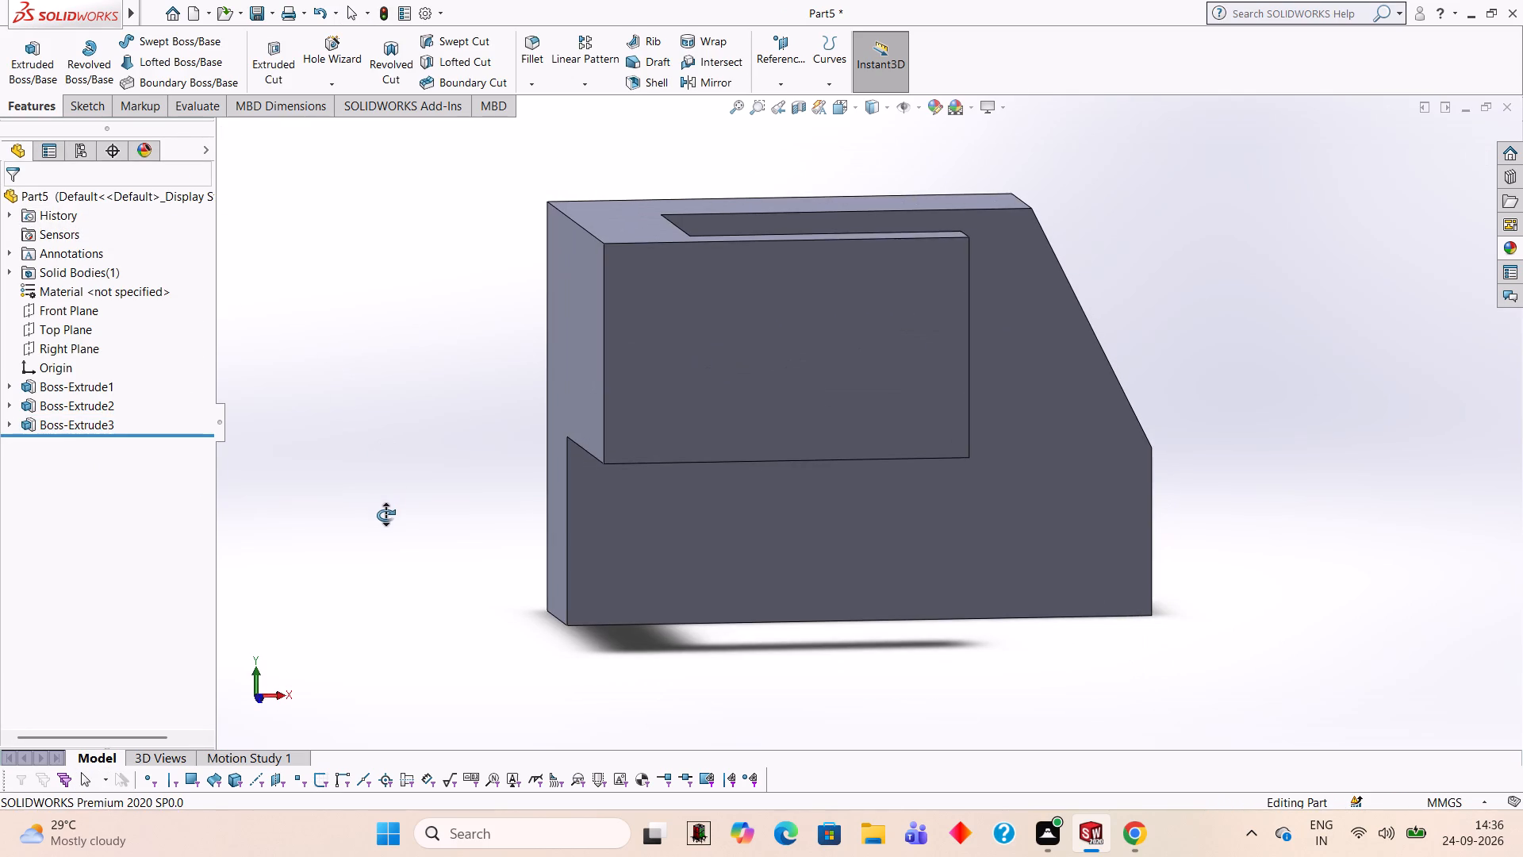
middle_click_drag(386, 515, 377, 514)
left_click(722, 339)
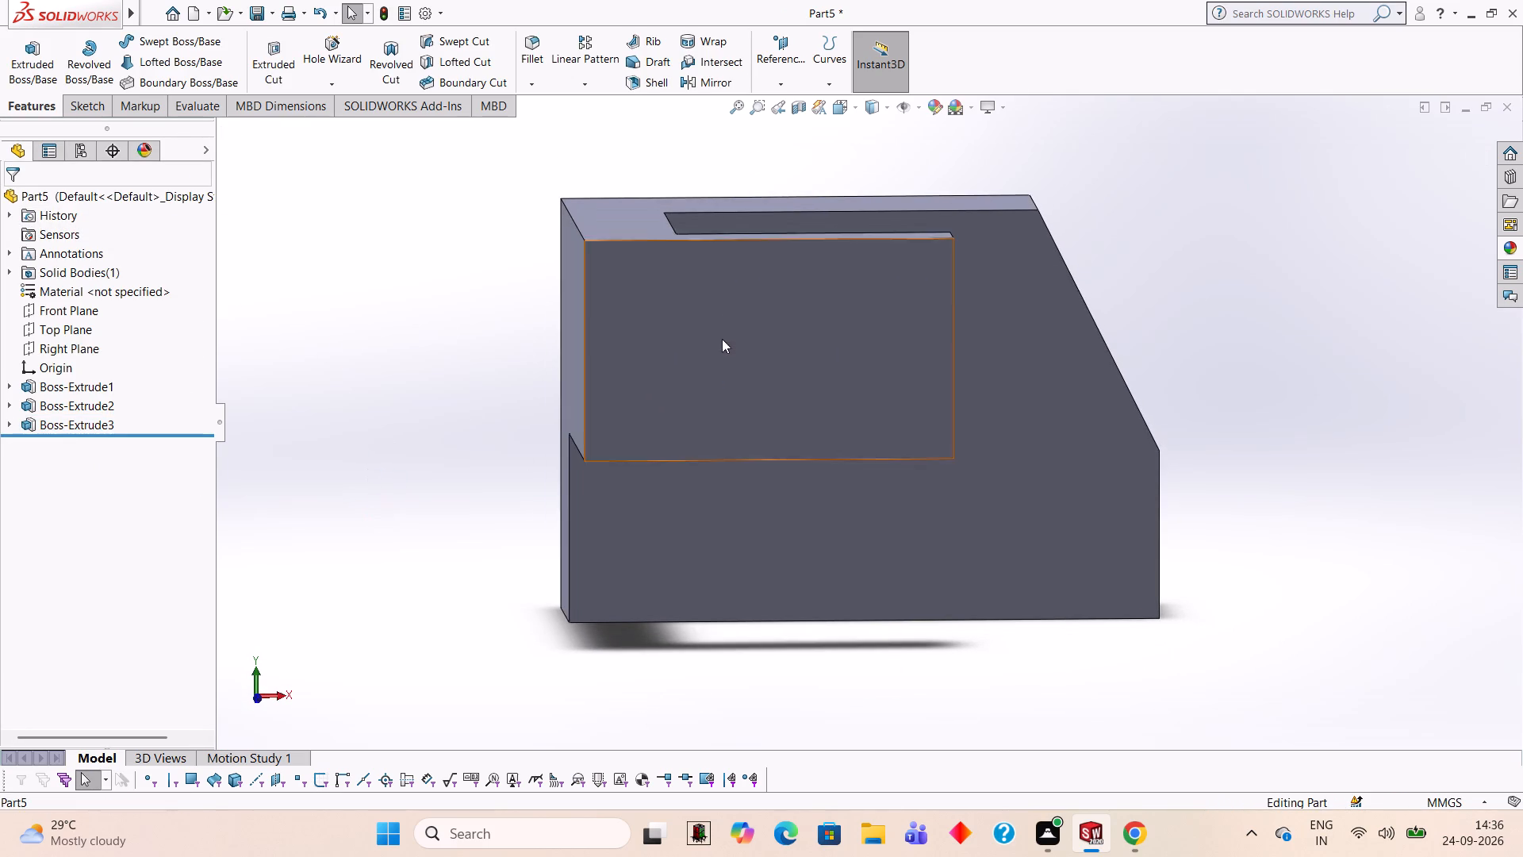
left_click(786, 300)
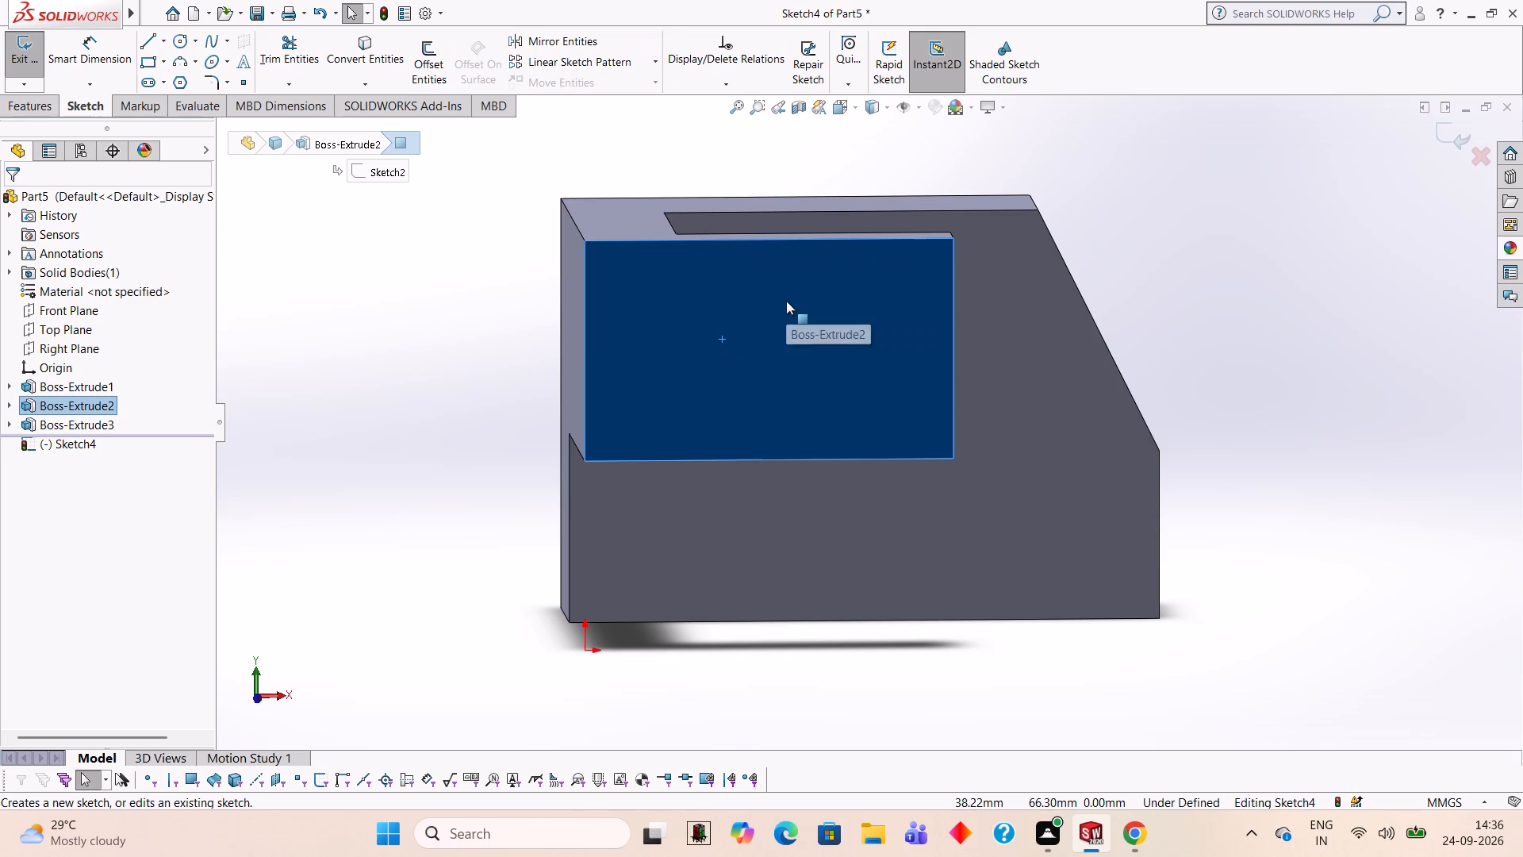
key("ctrl+8")
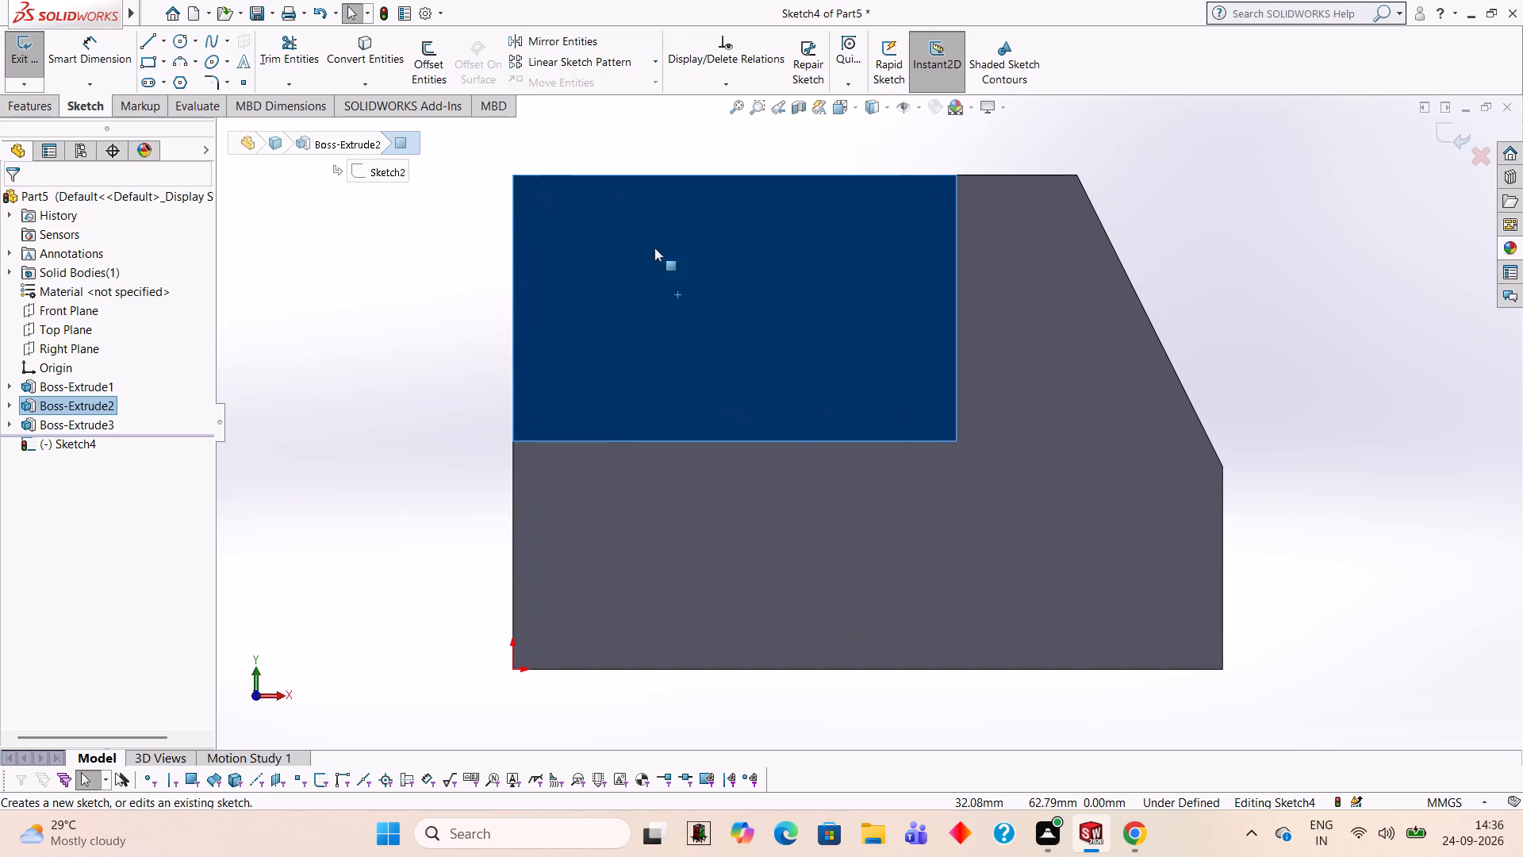
Draw an 18 mm diameter circle on the front face of the wall, toward its free end.
left_click(177, 47)
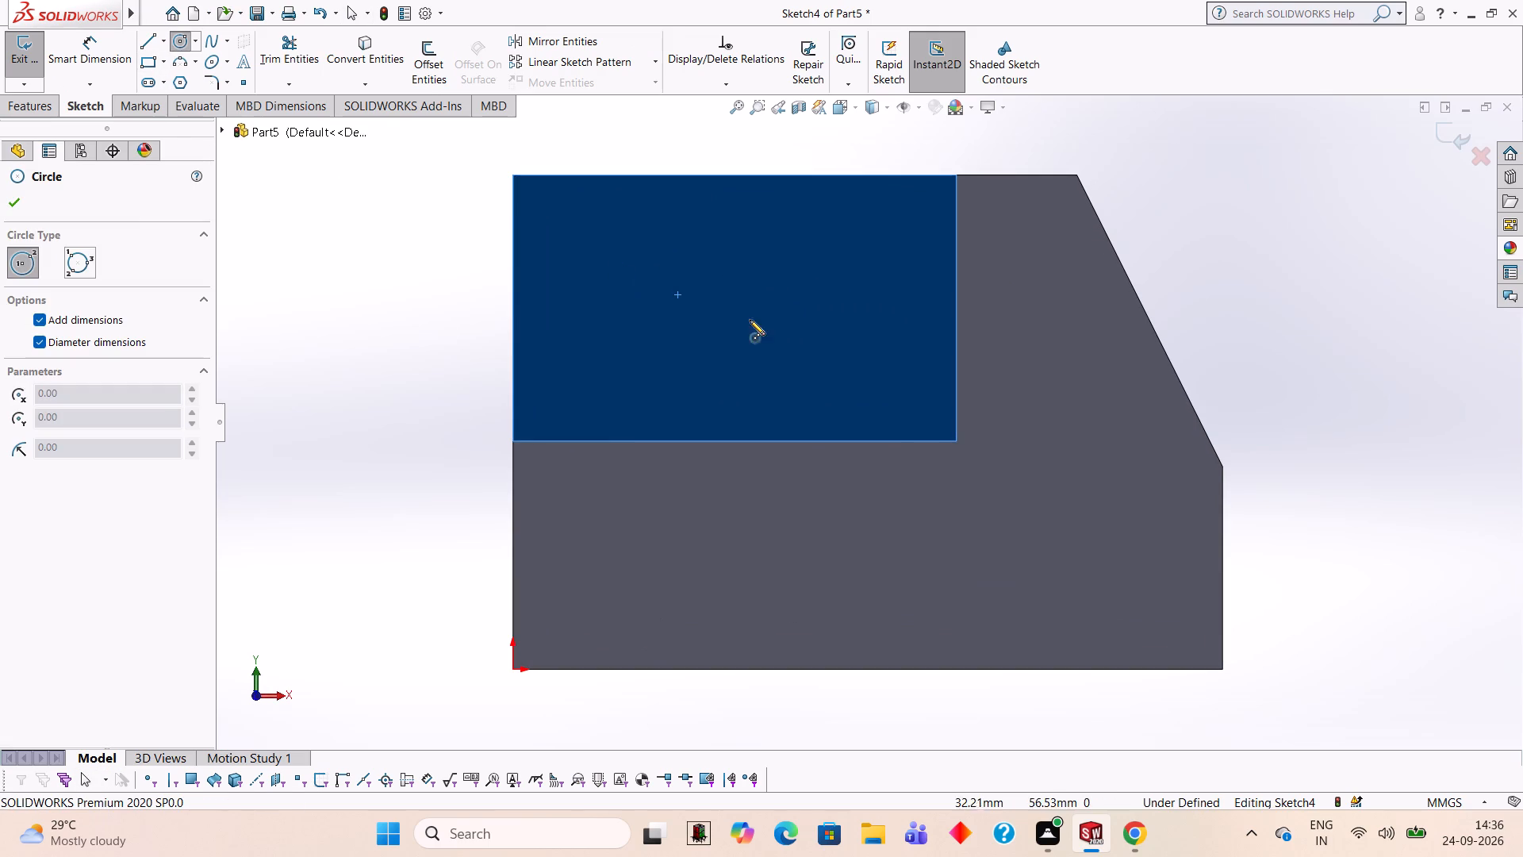
left_click(816, 298)
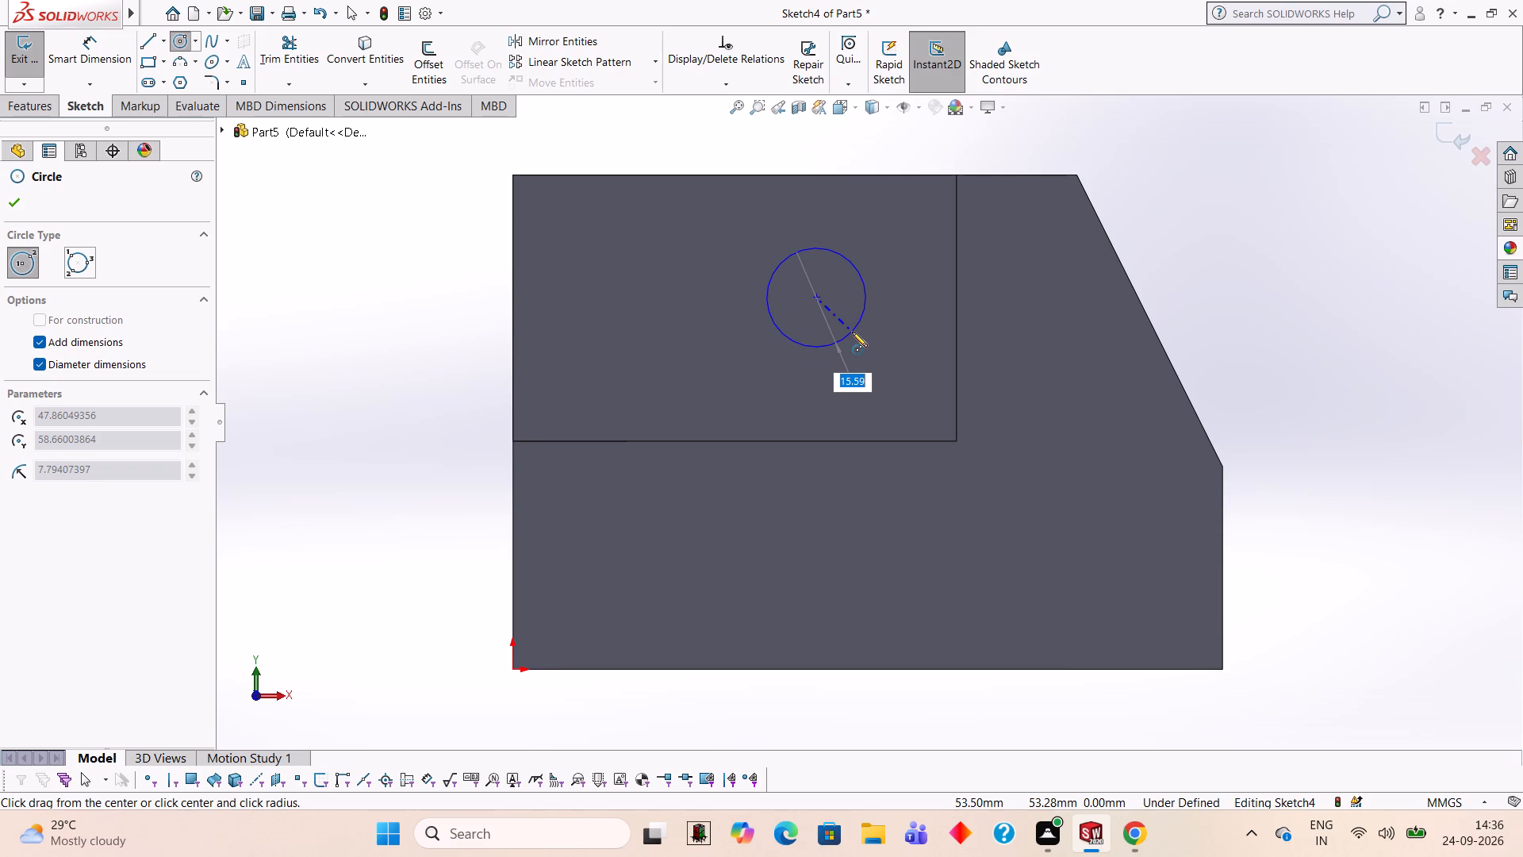
type("18")
key("Return")
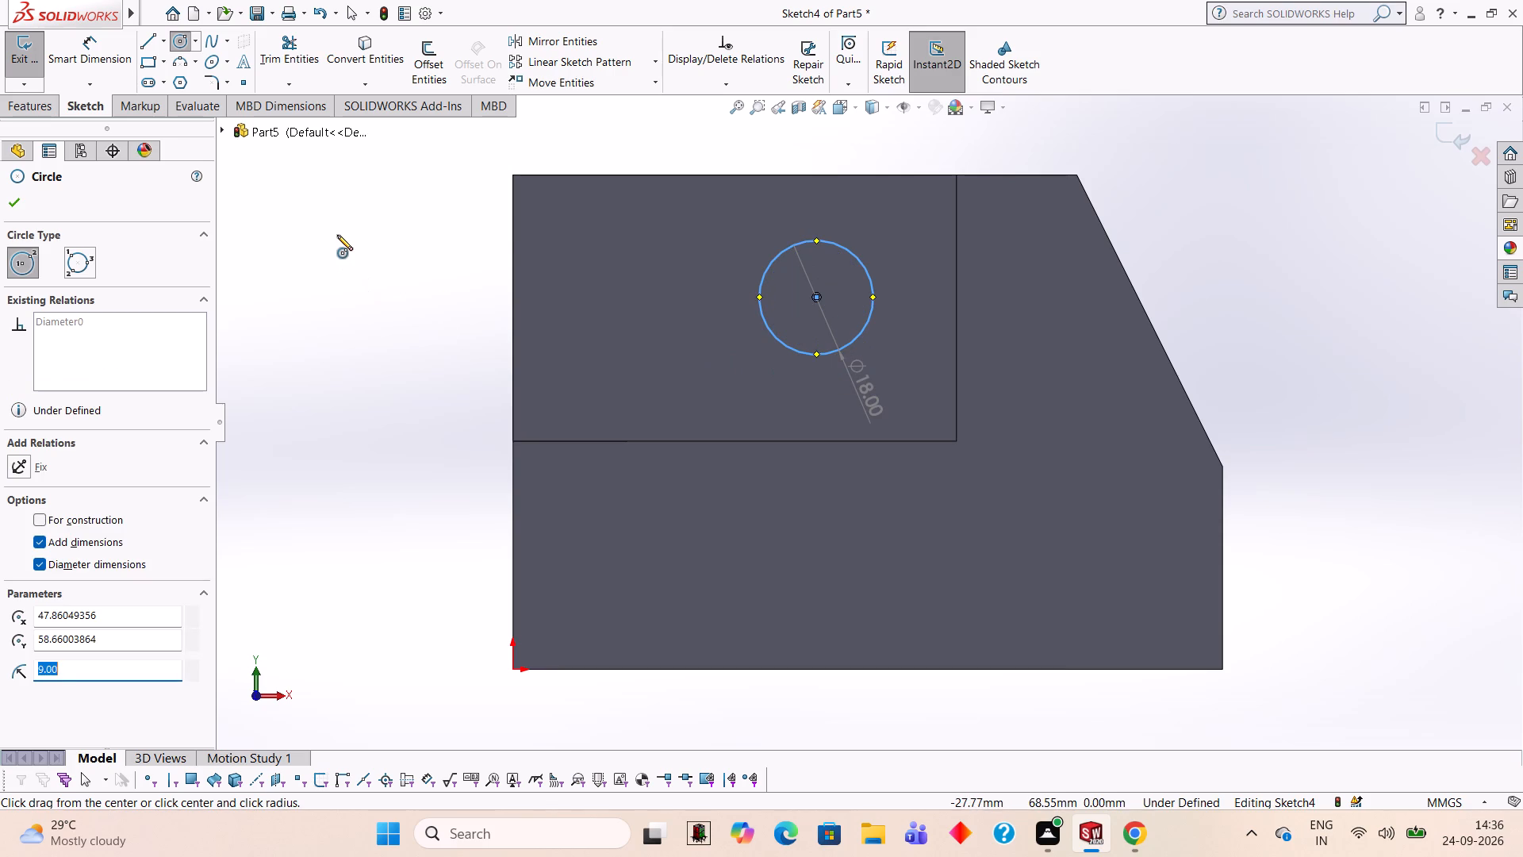
Dimension the circle's centre 21 mm below the wall's top edge.
left_click(84, 46)
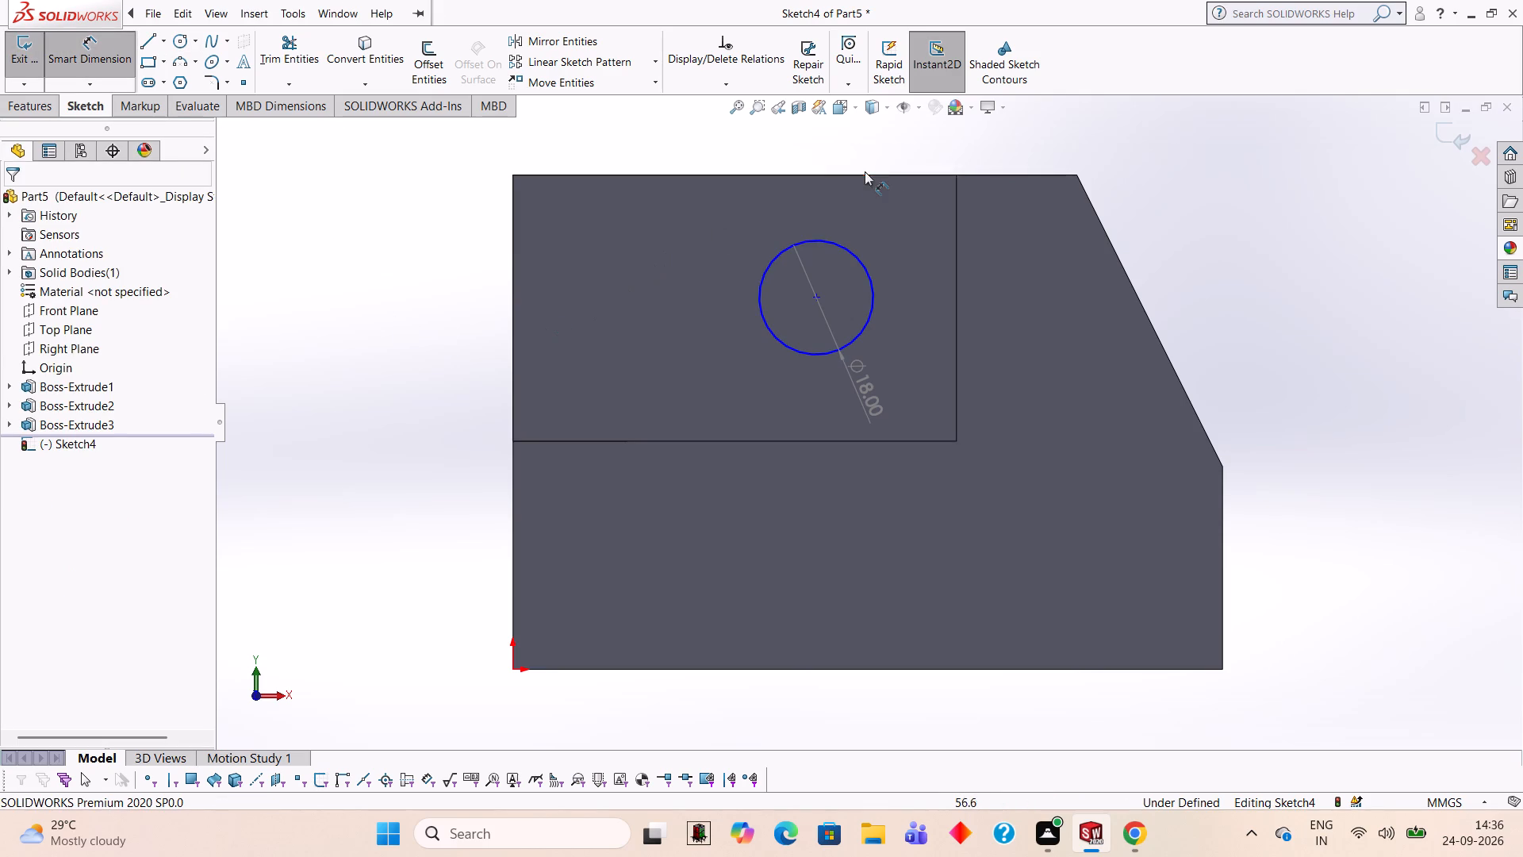
left_click(843, 173)
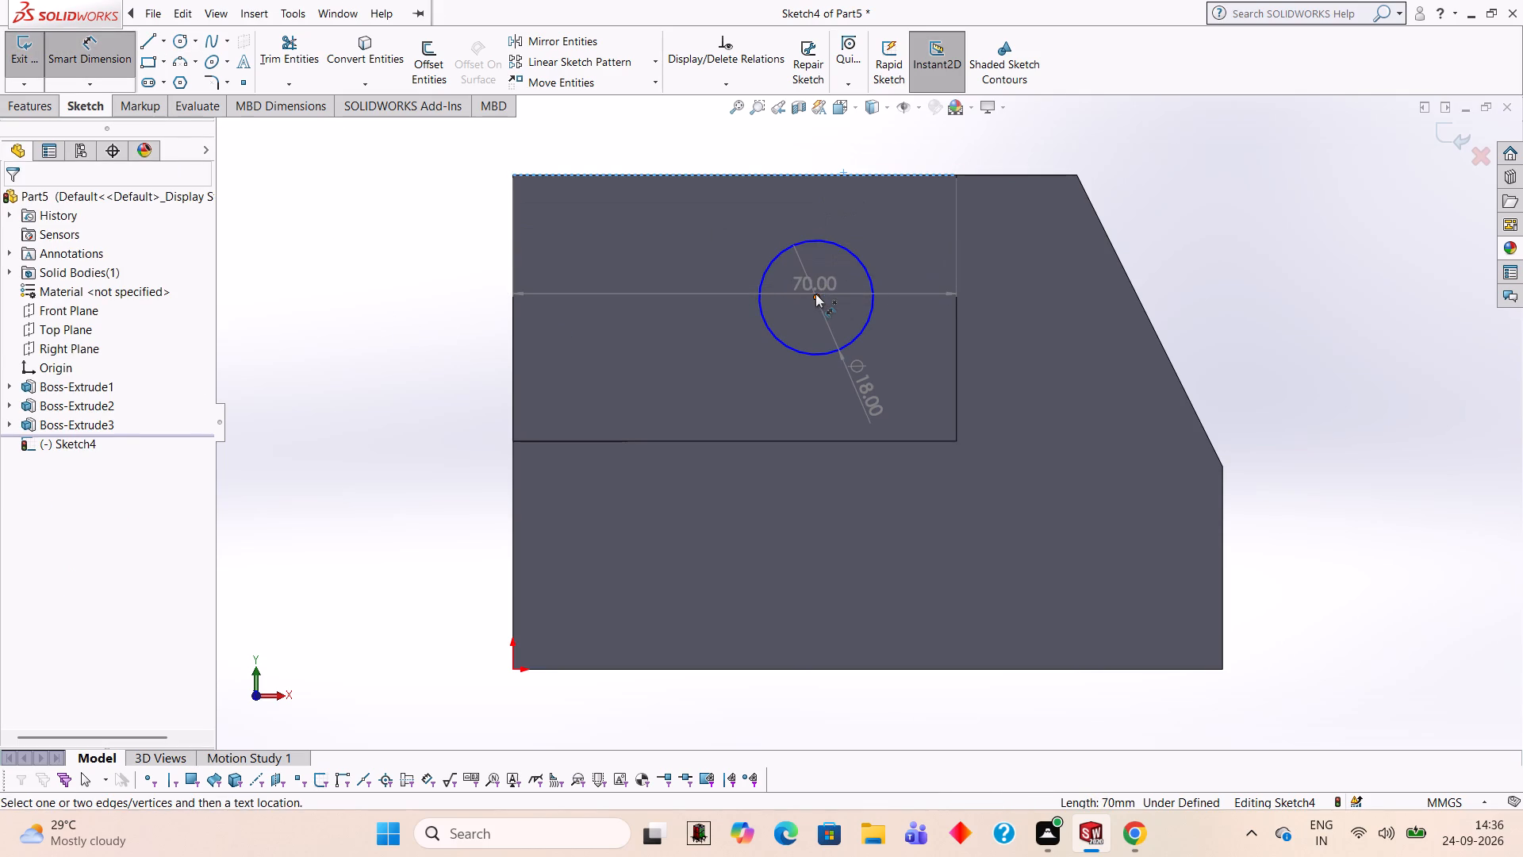
left_click(815, 294)
left_click(1173, 229)
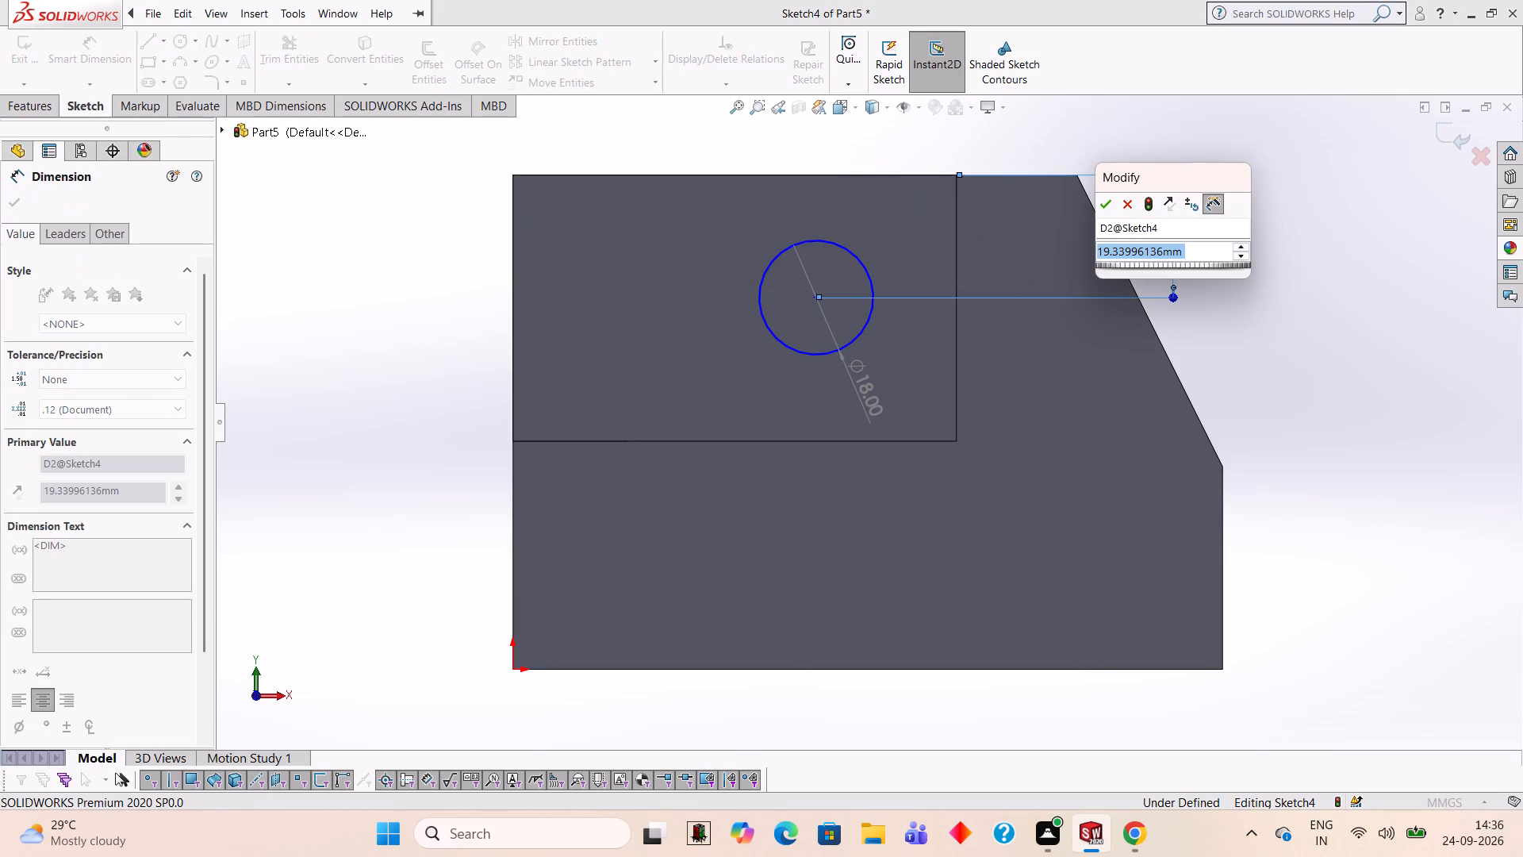
type("21")
key("Return")
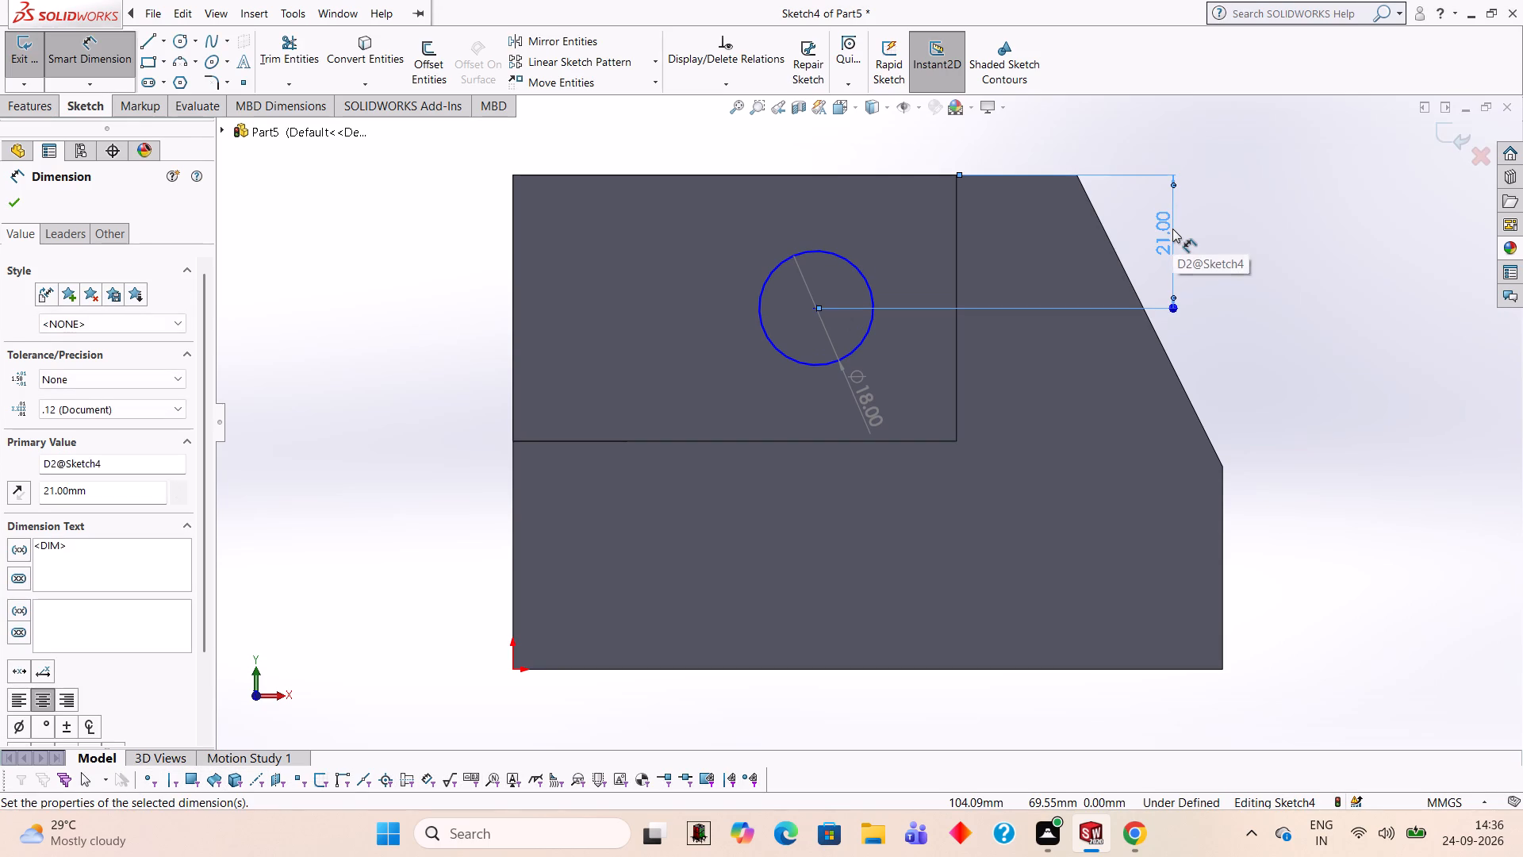
Dimension the circle's centre 20 mm from the wall's free vertical edge.
left_click(814, 306)
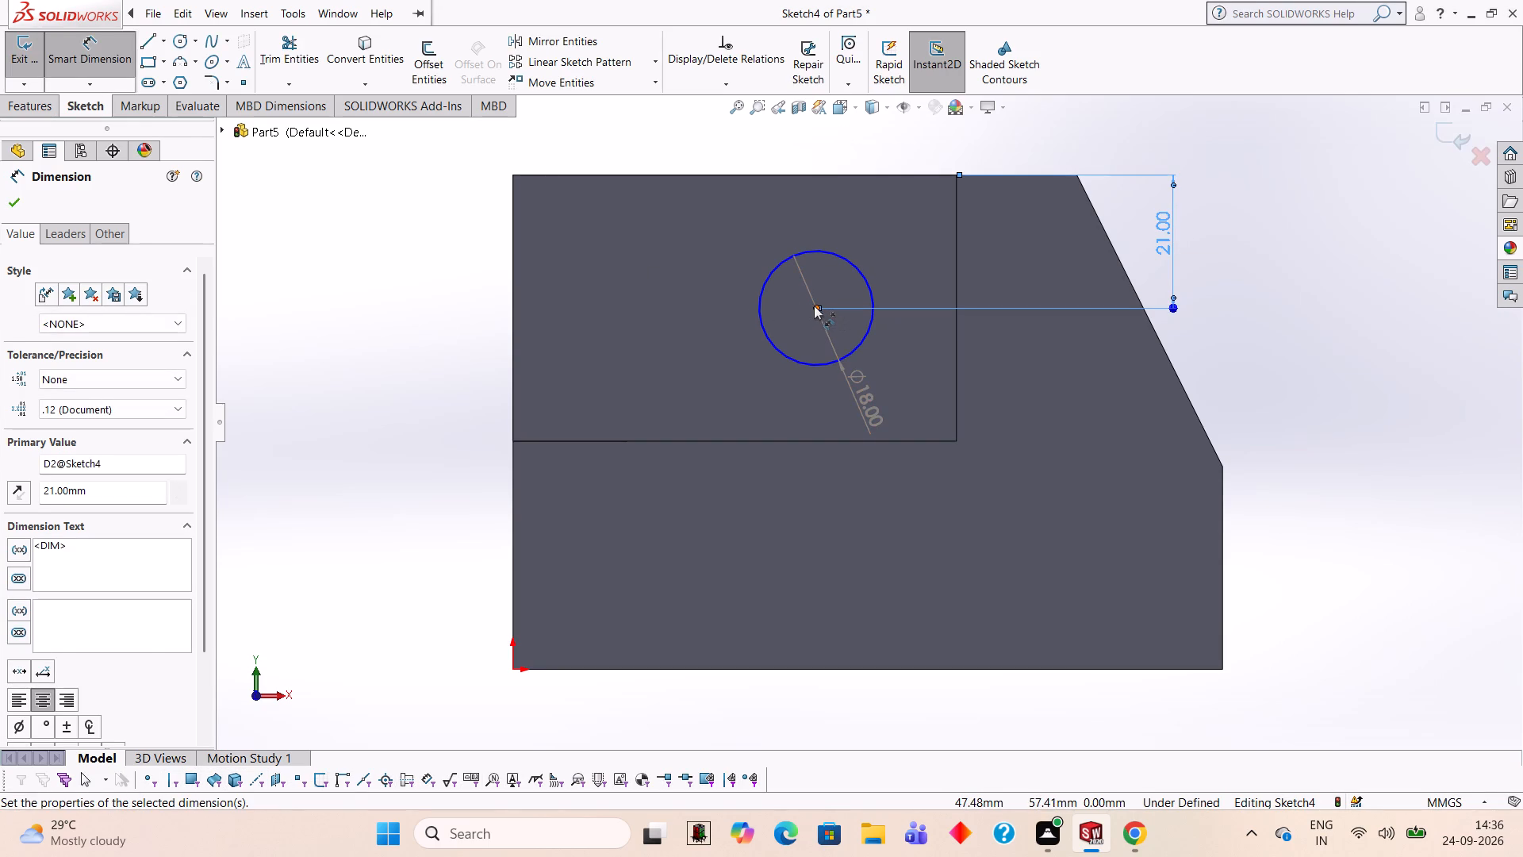
left_click(955, 257)
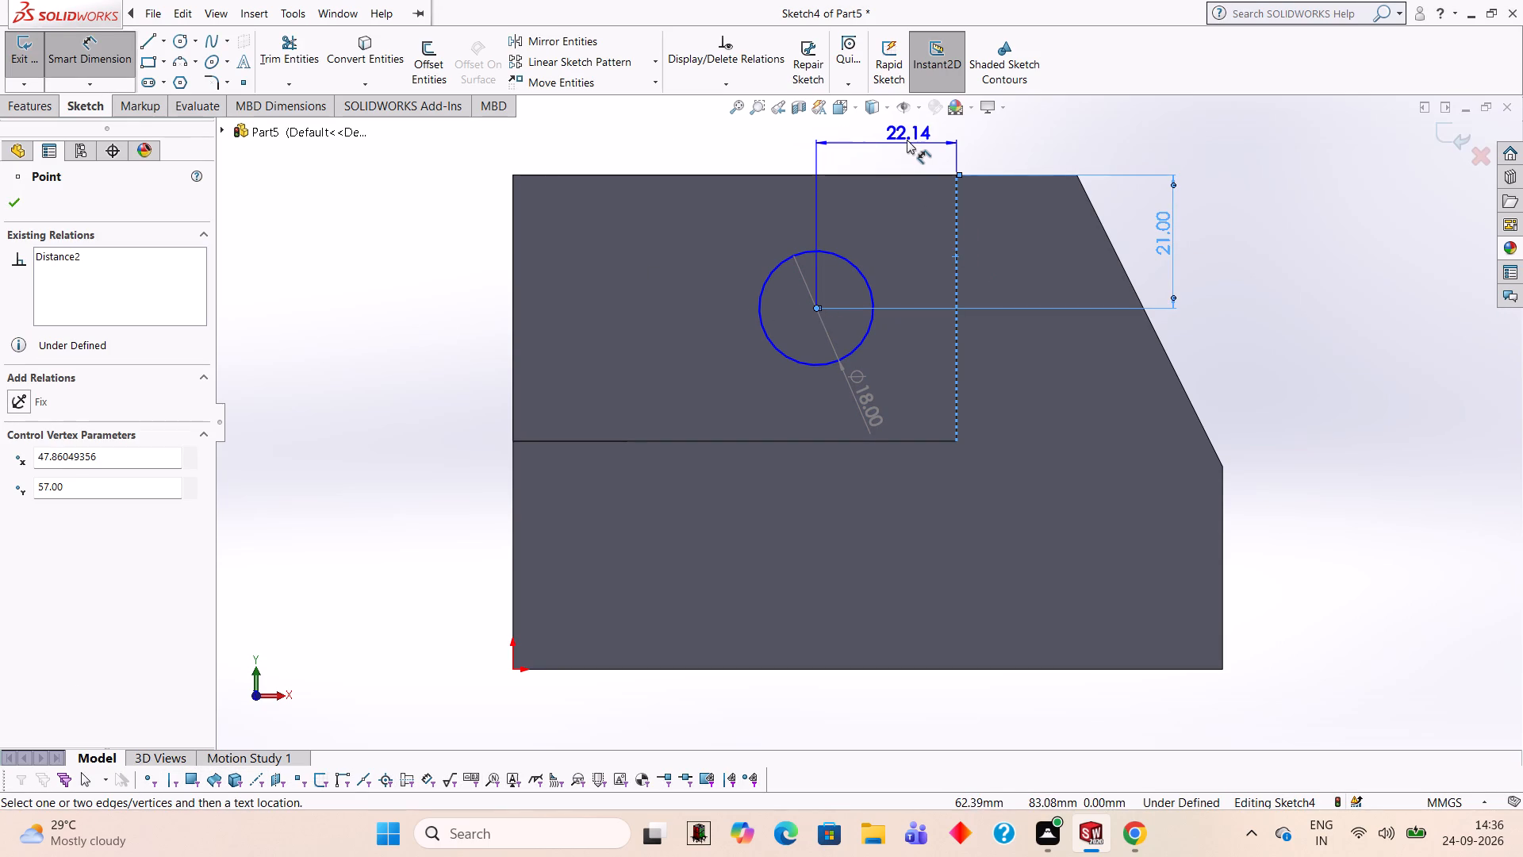
left_click(907, 139)
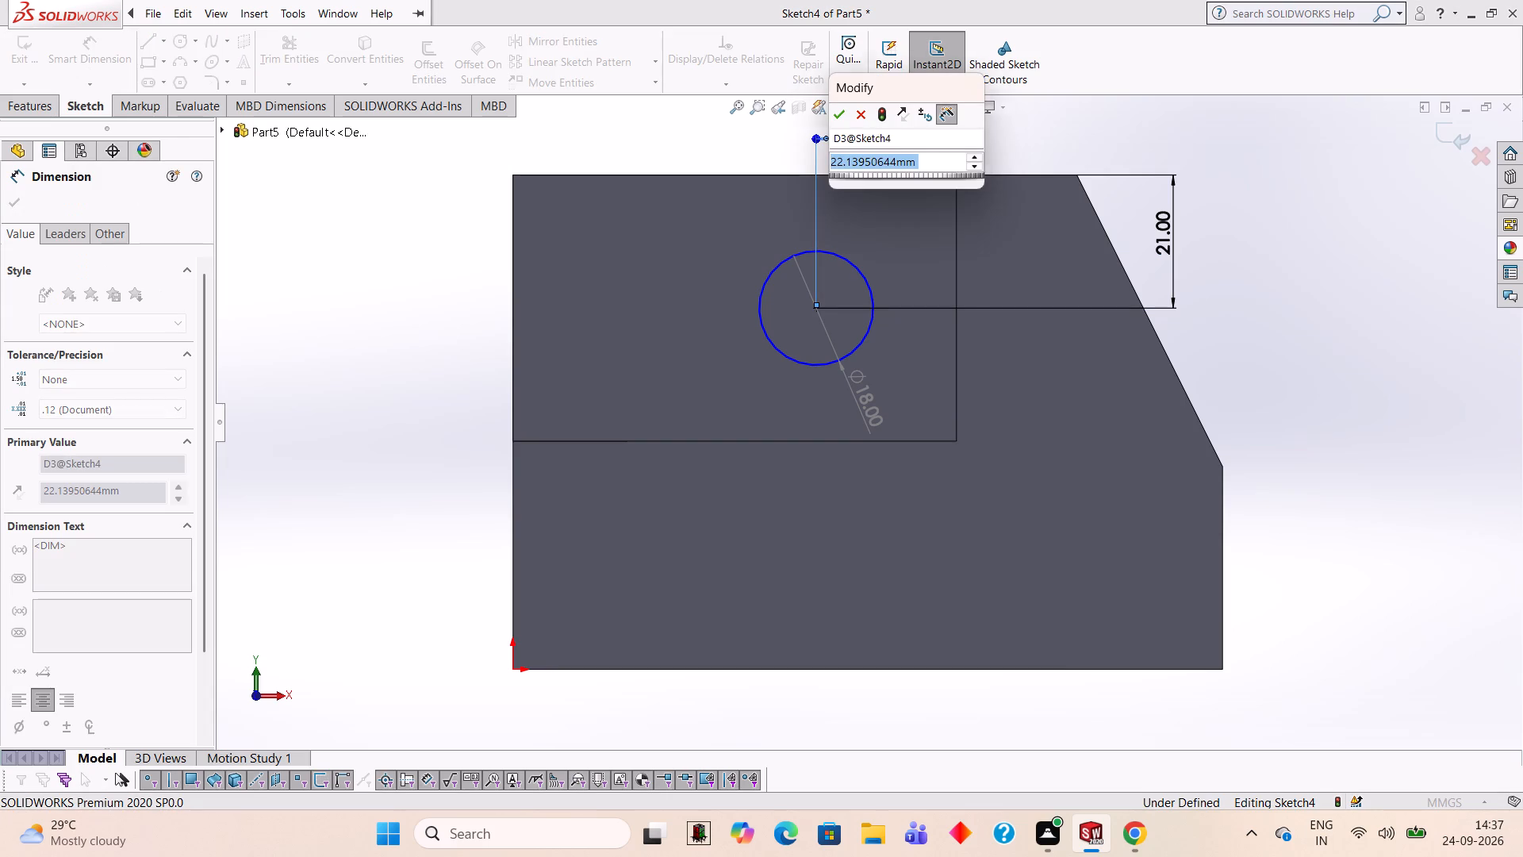
key("2")
key("0")
key("Return")
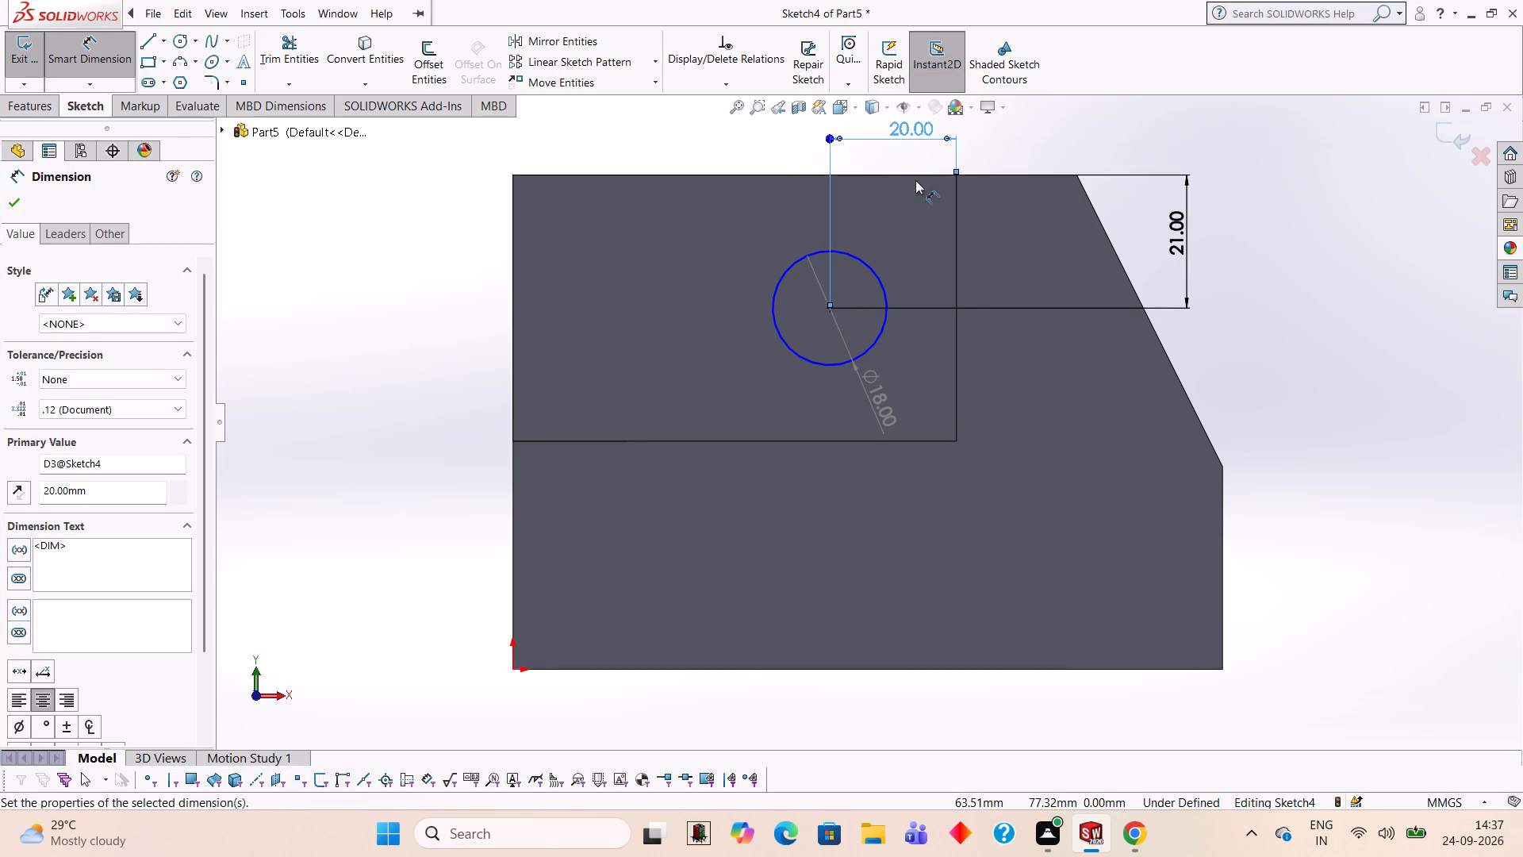
Cut-extrude the 18 mm circle to a blind depth of 10 mm through the front wall.
left_click(49, 103)
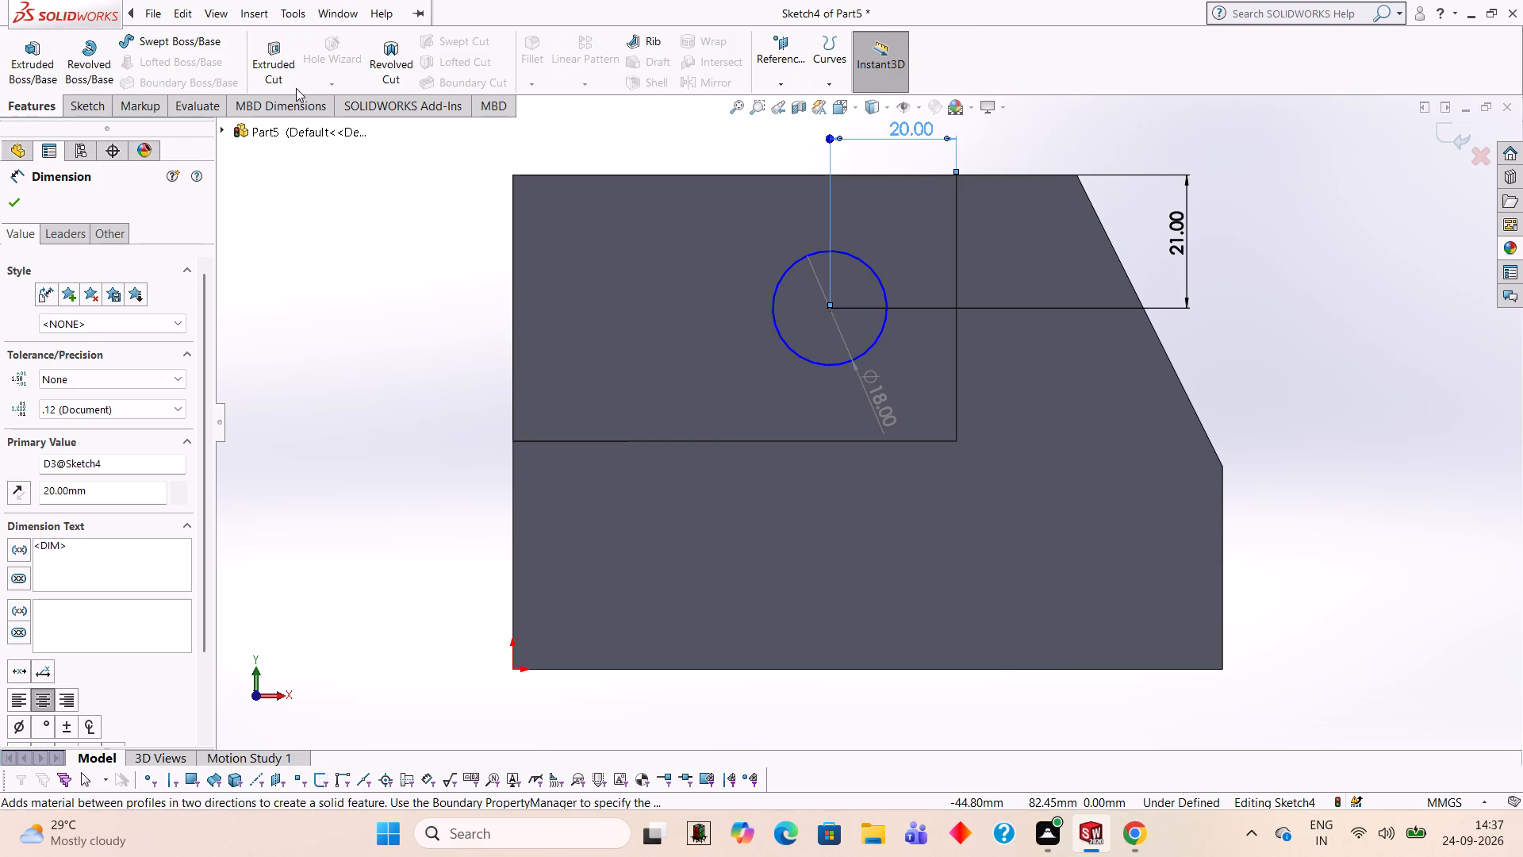
left_click(282, 76)
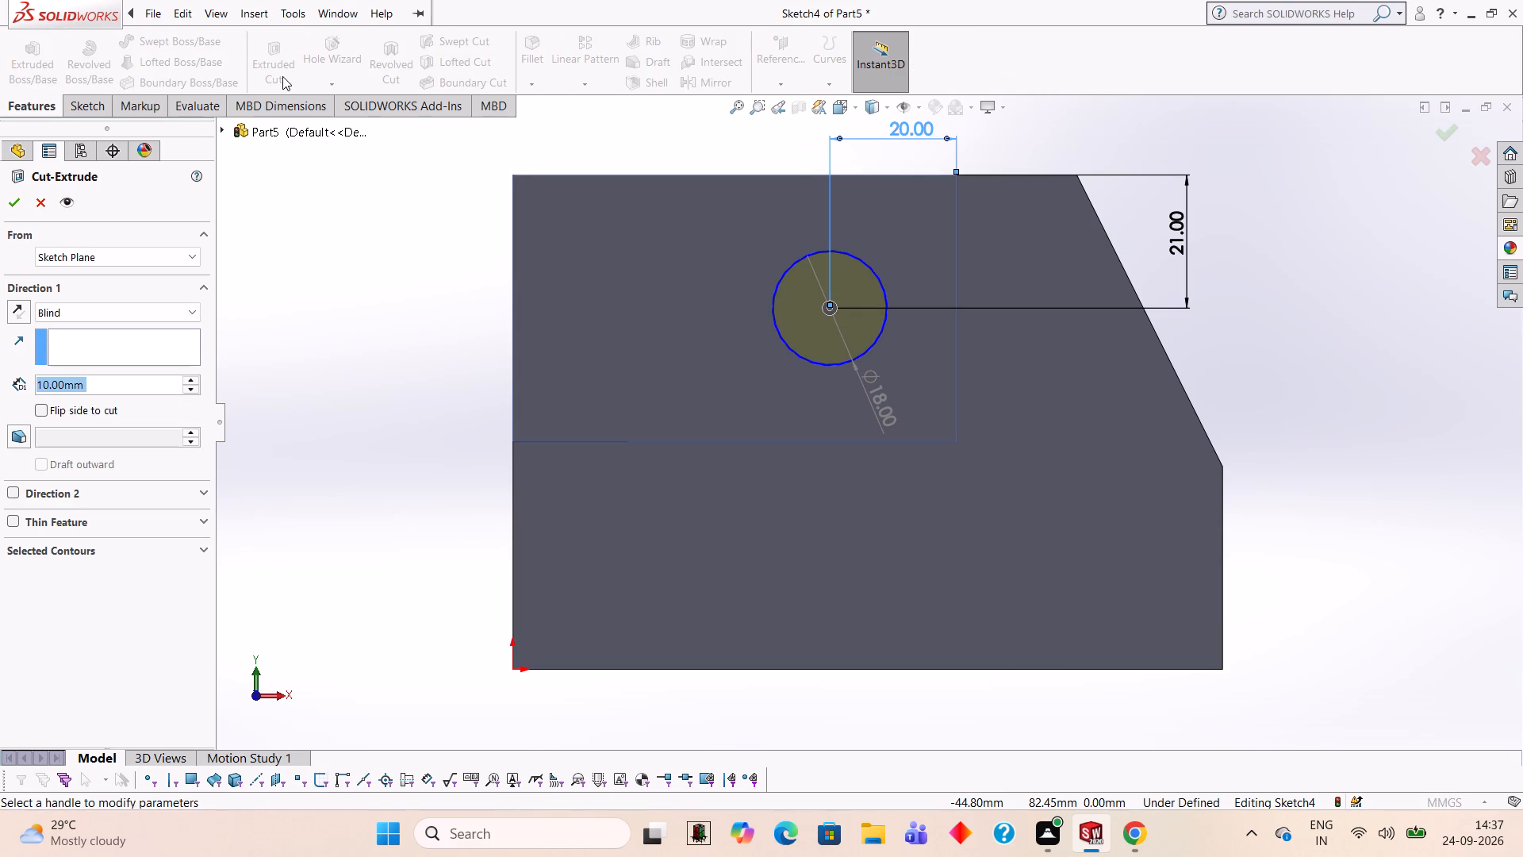
left_click(10, 202)
left_click(198, 267)
left_click(354, 267)
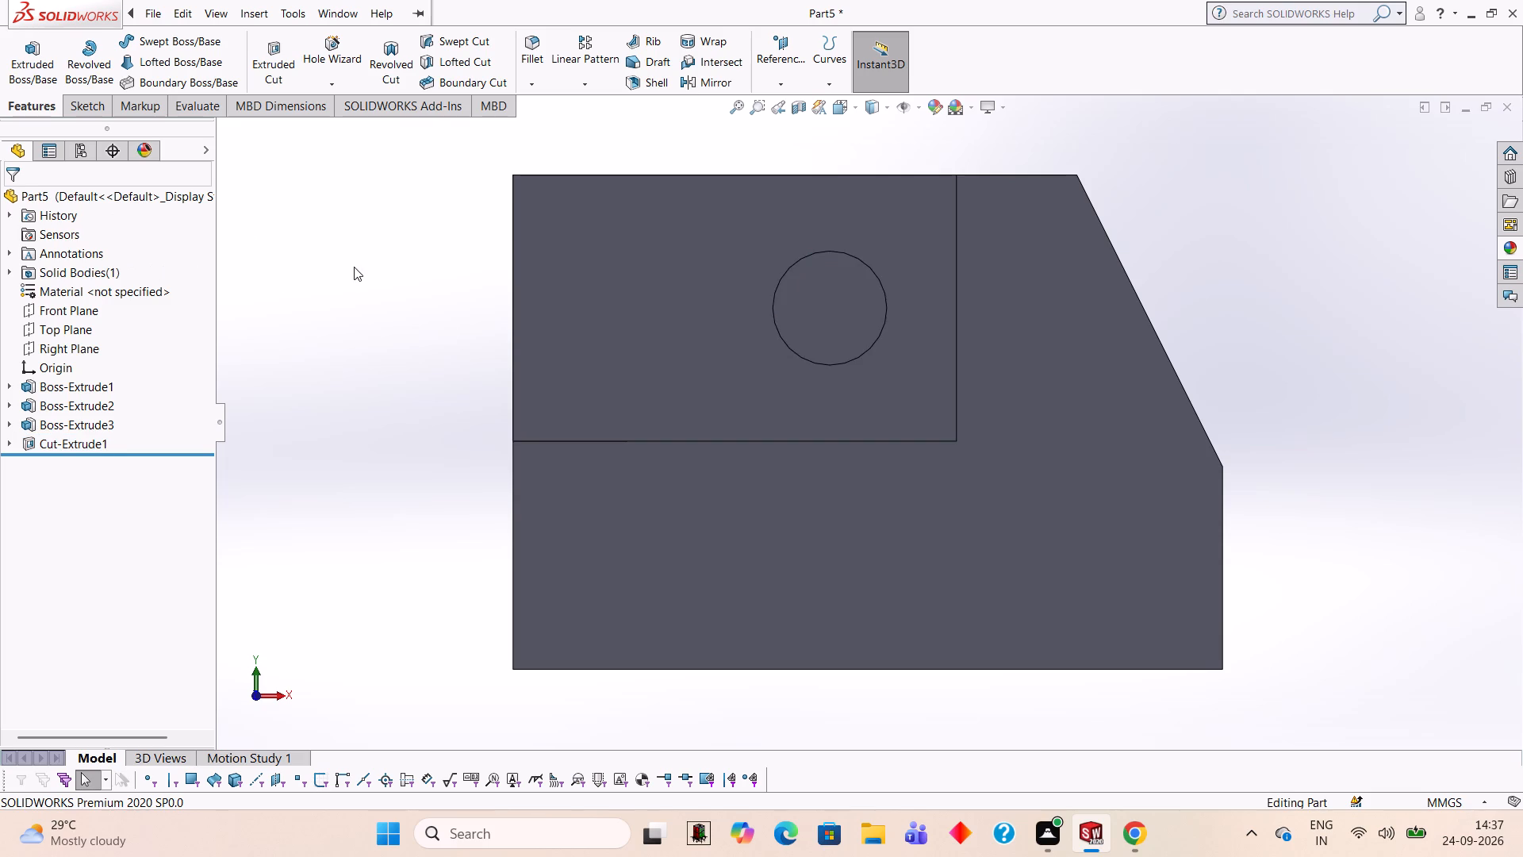
Start a sketch on the flat L-shaped side face shared by the block, boss and wall, viewed face-on.
middle_click_drag(374, 303, 355, 244)
middle_click_drag(367, 364, 372, 288)
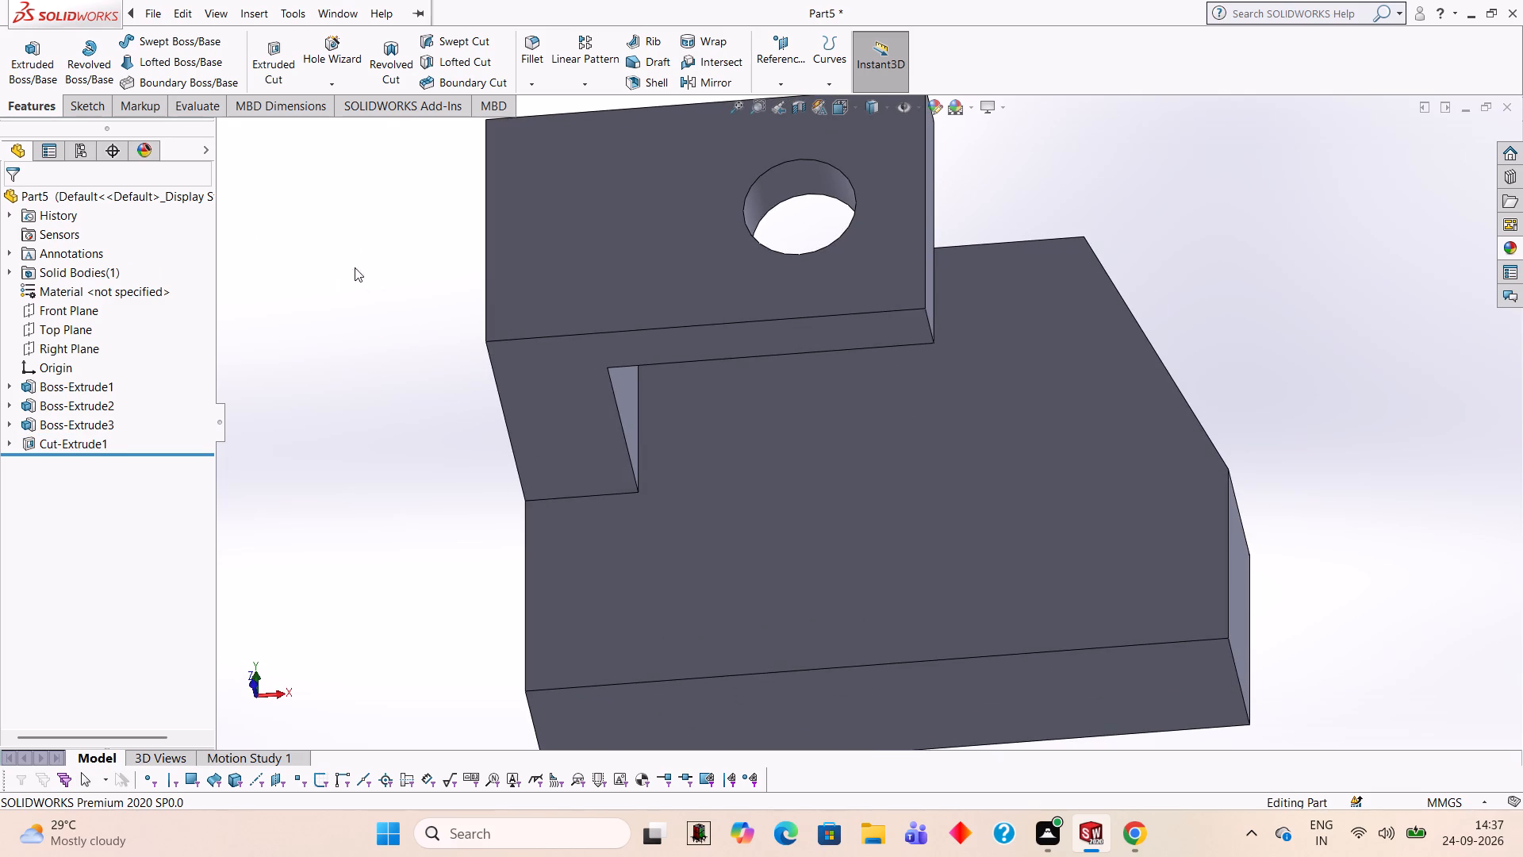
middle_click_drag(401, 435, 411, 337)
scroll(412, 337, "up", 1)
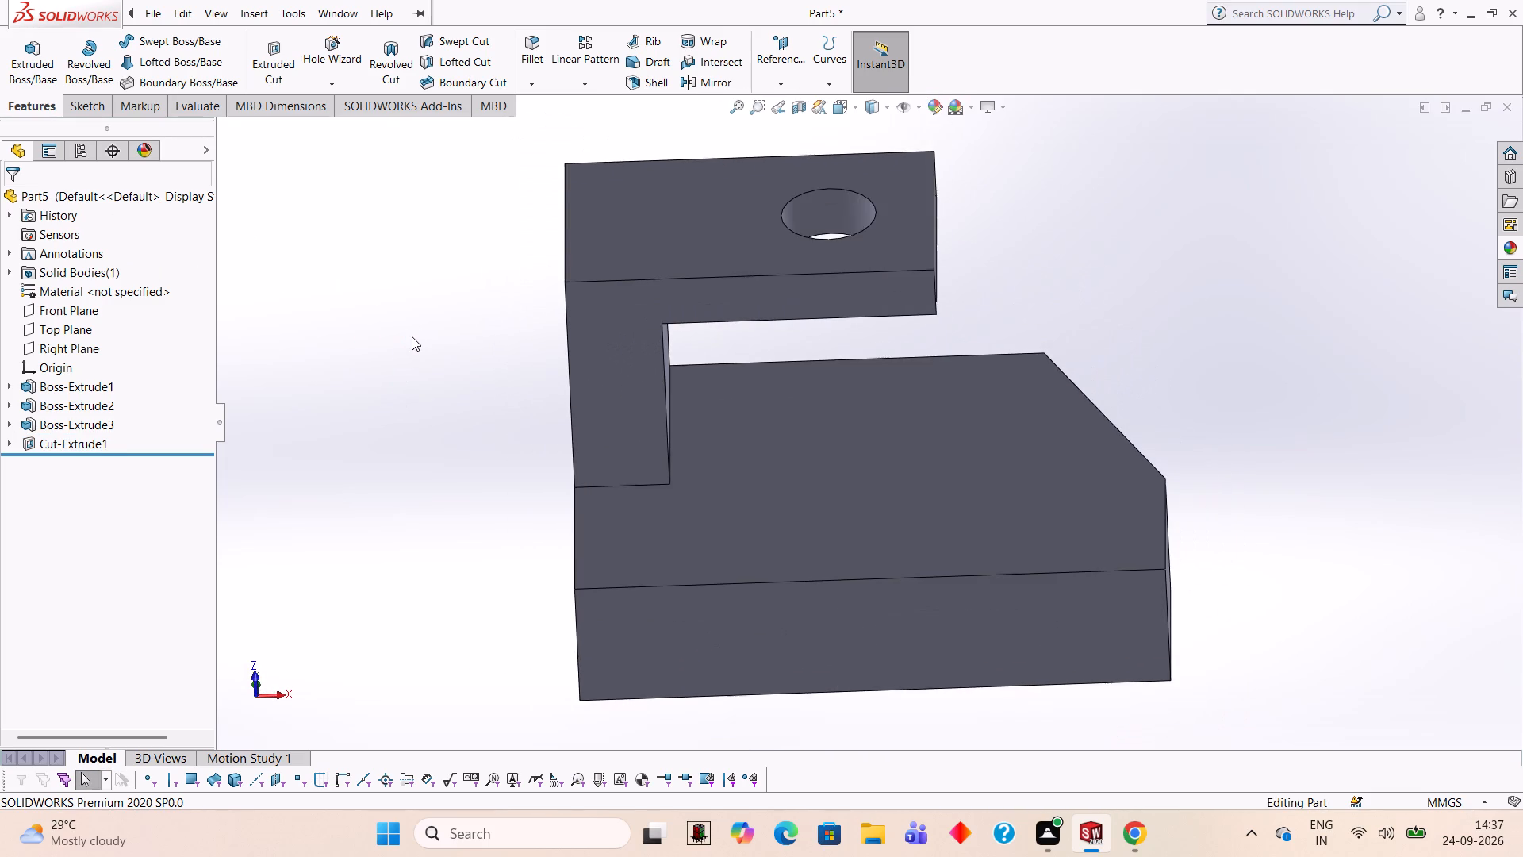
middle_click_drag(412, 336, 431, 312)
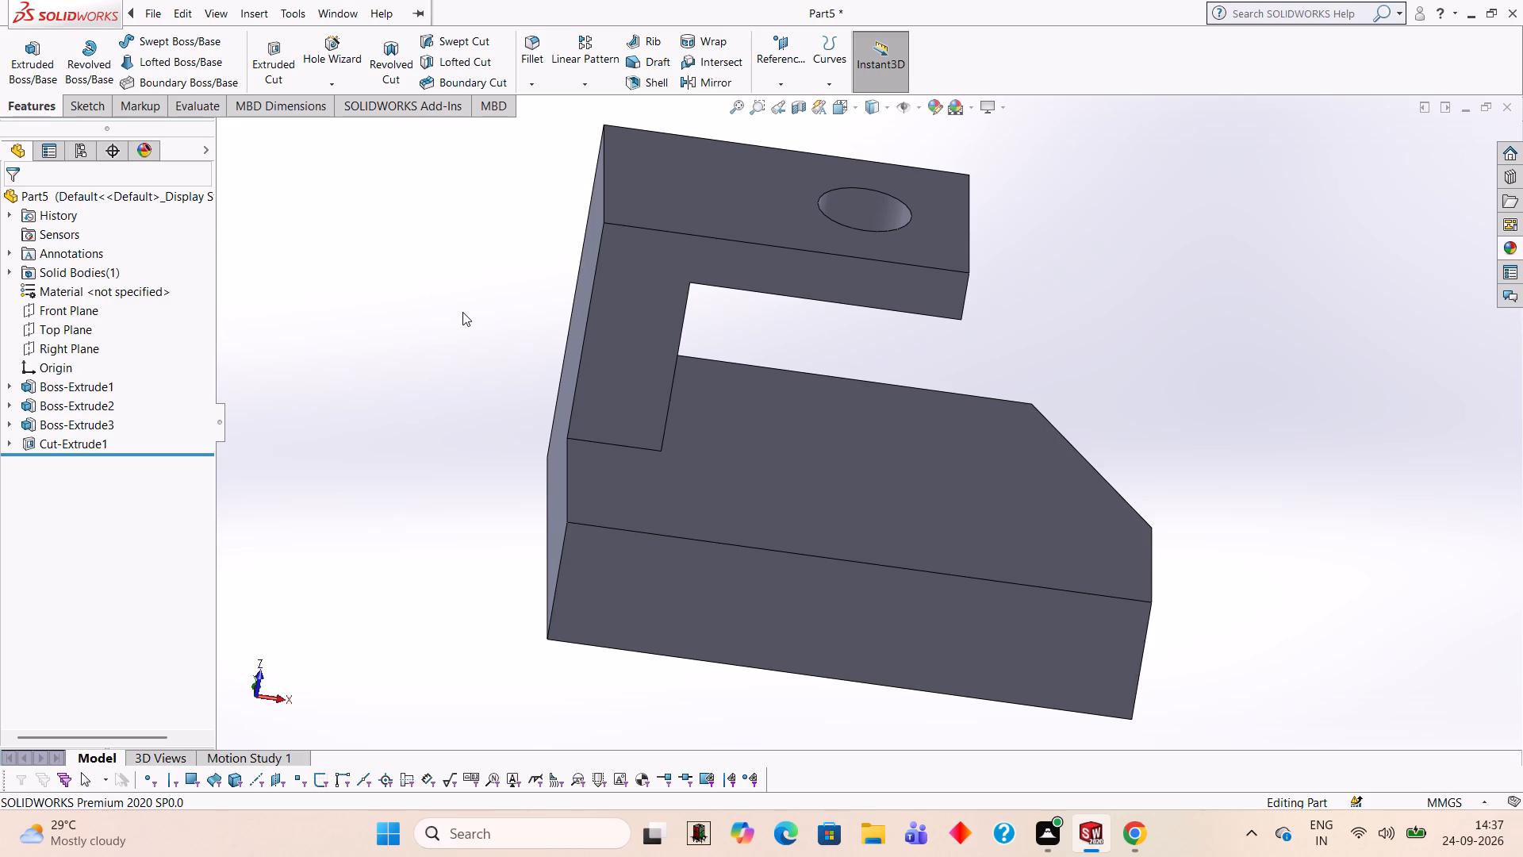
middle_click_drag(445, 311, 526, 541)
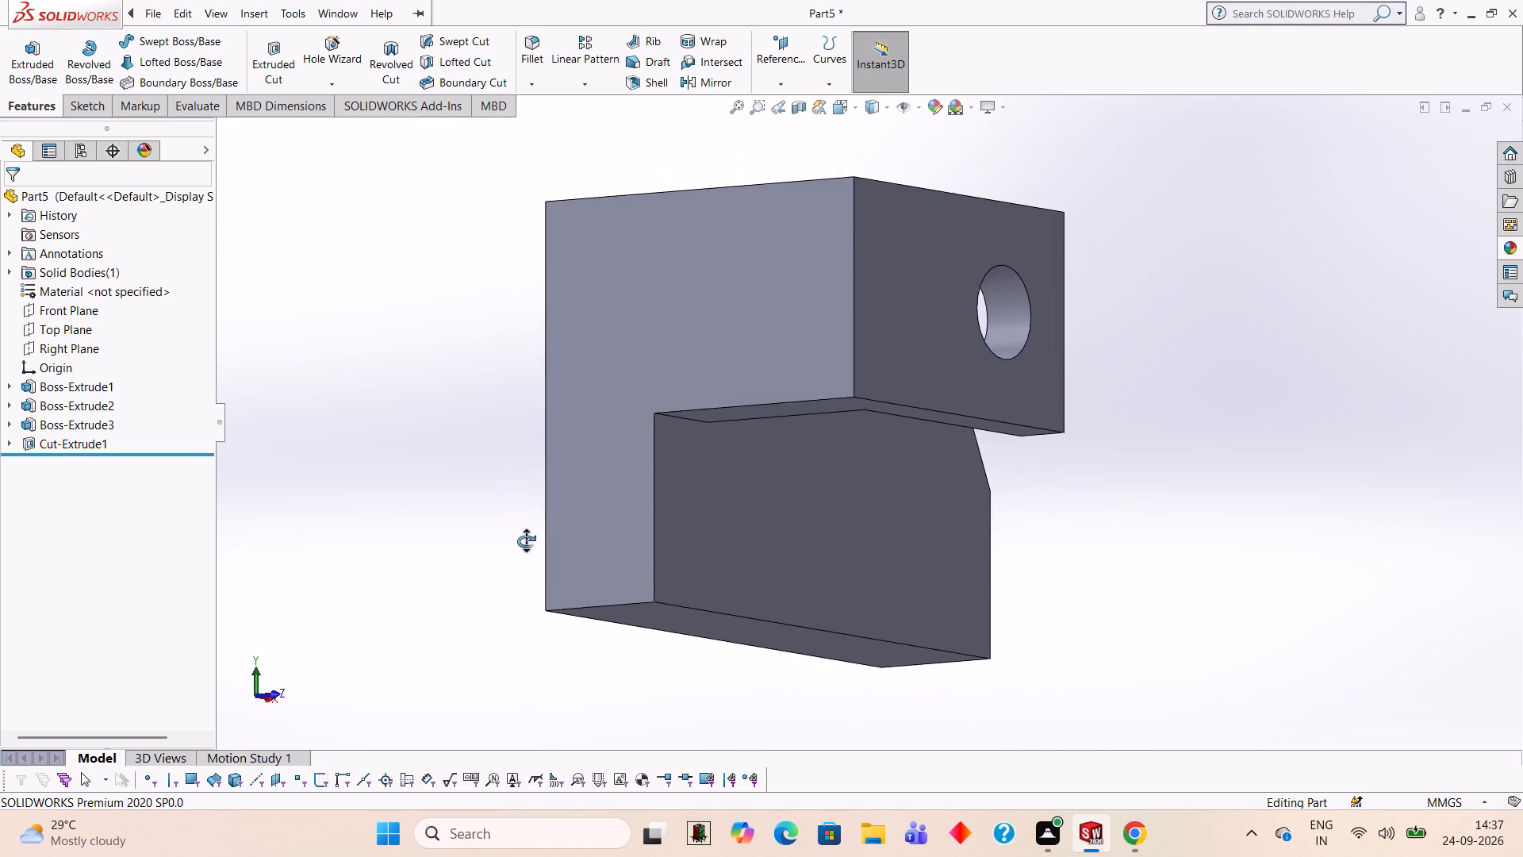
middle_click_drag(526, 541, 524, 540)
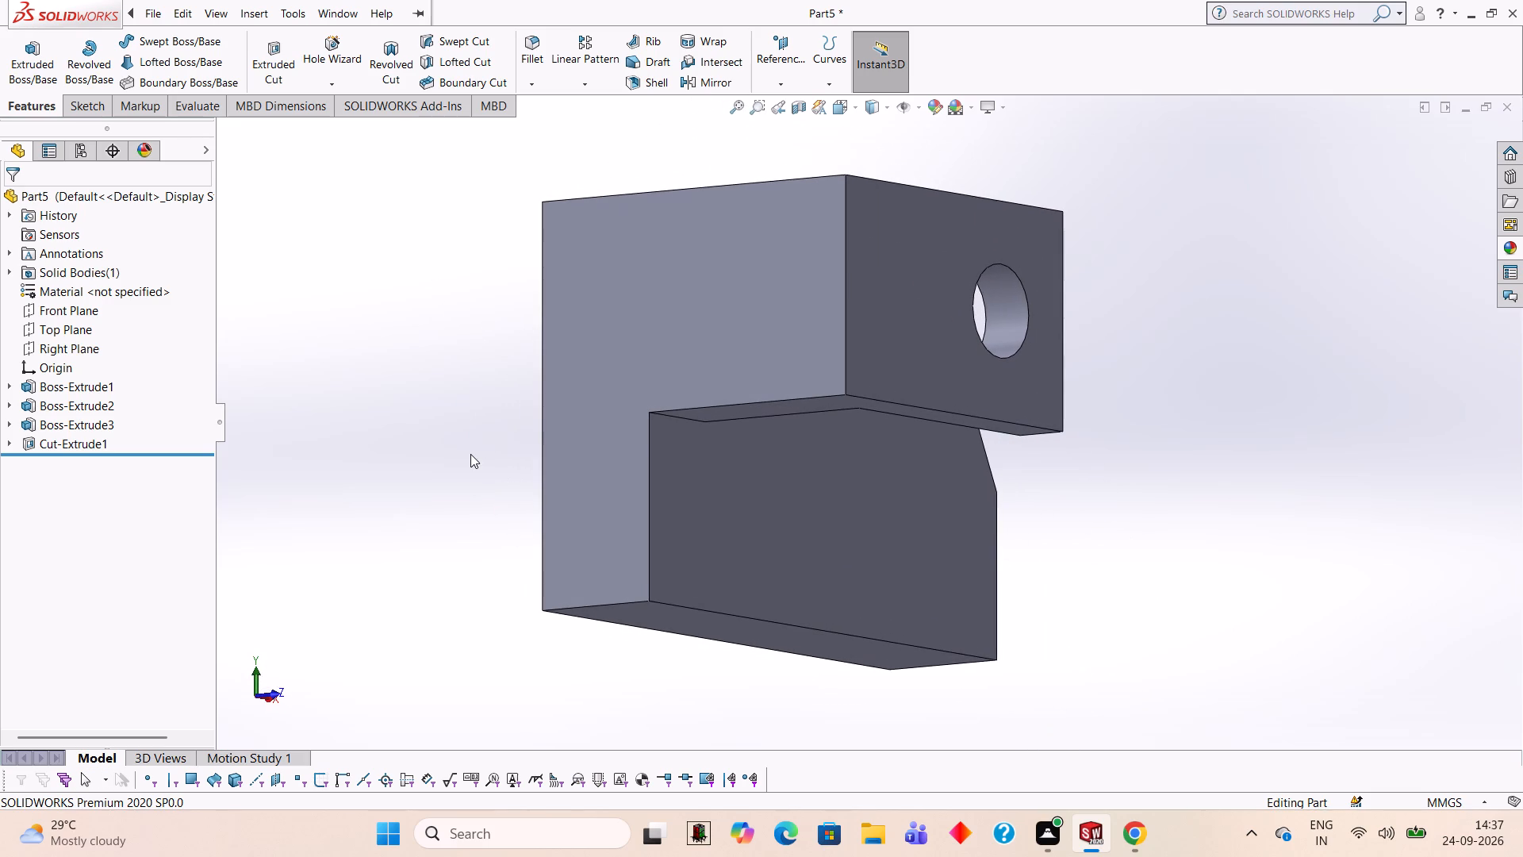
middle_click_drag(464, 362, 477, 406)
left_click(711, 378)
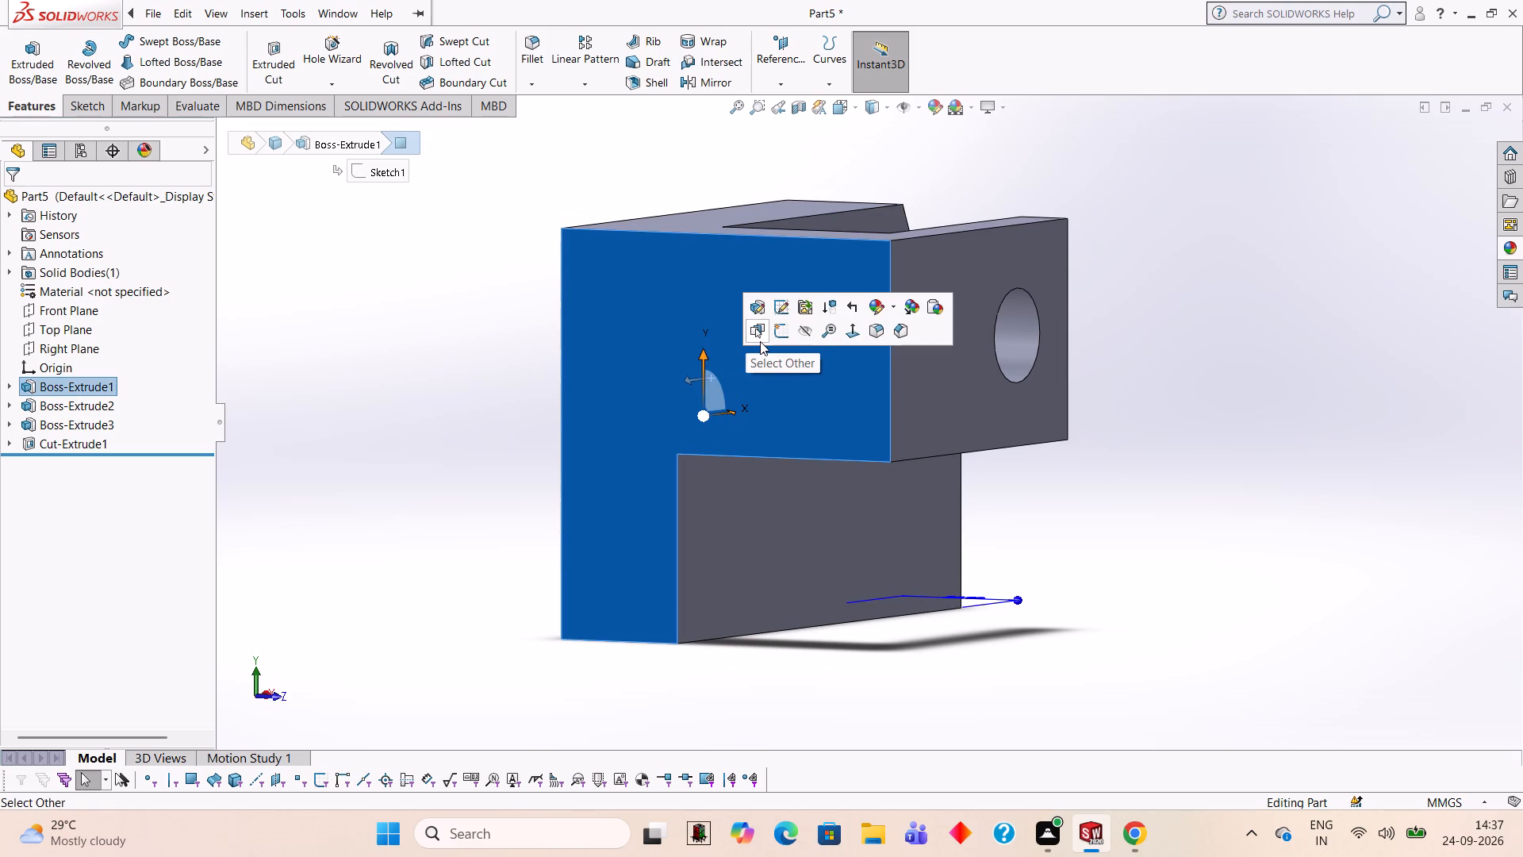
left_click(783, 330)
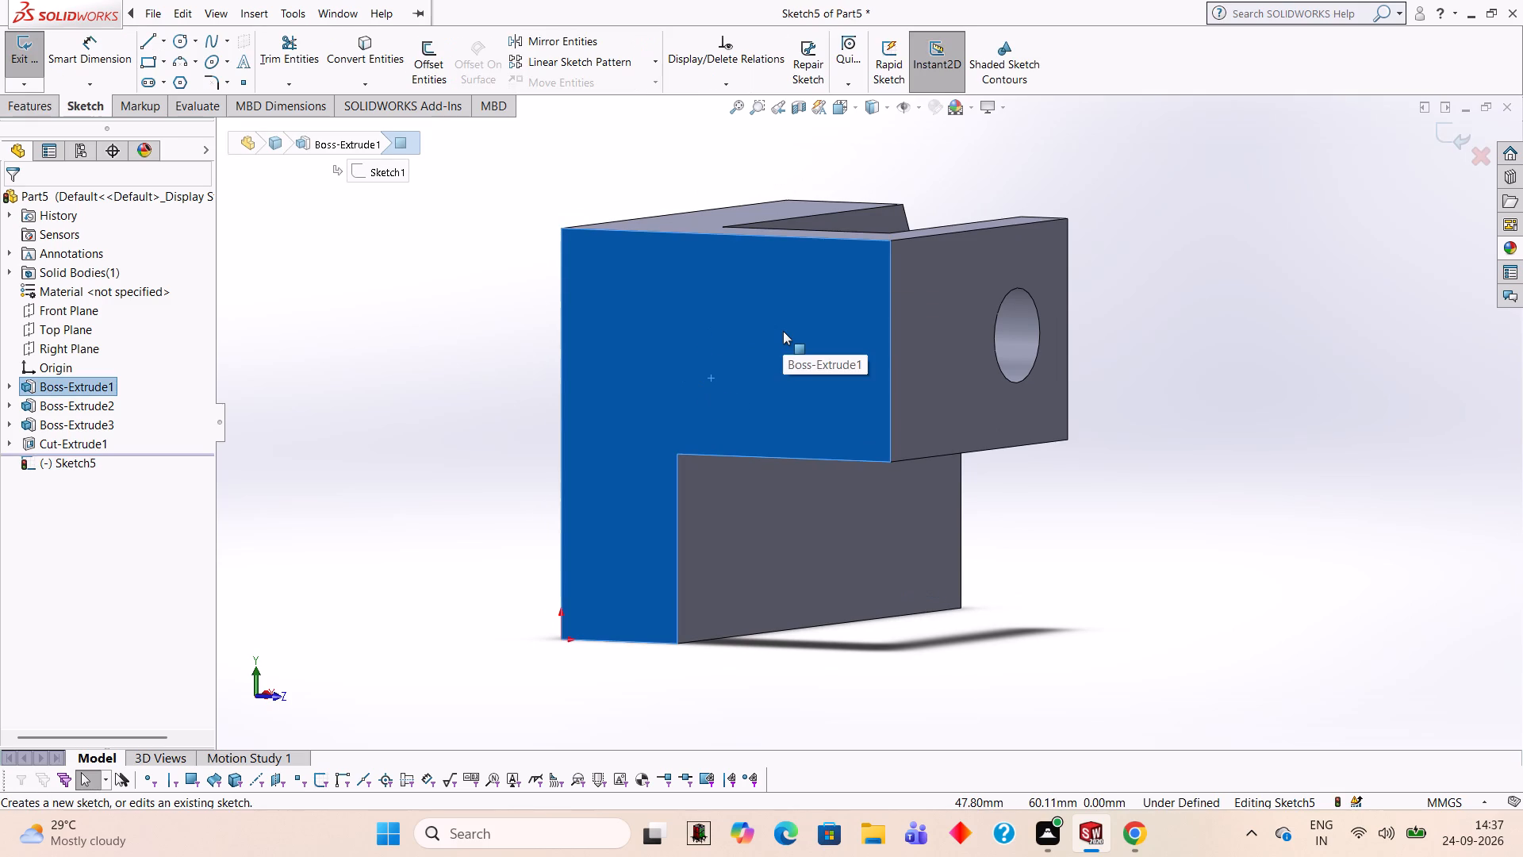
key("ctrl+8")
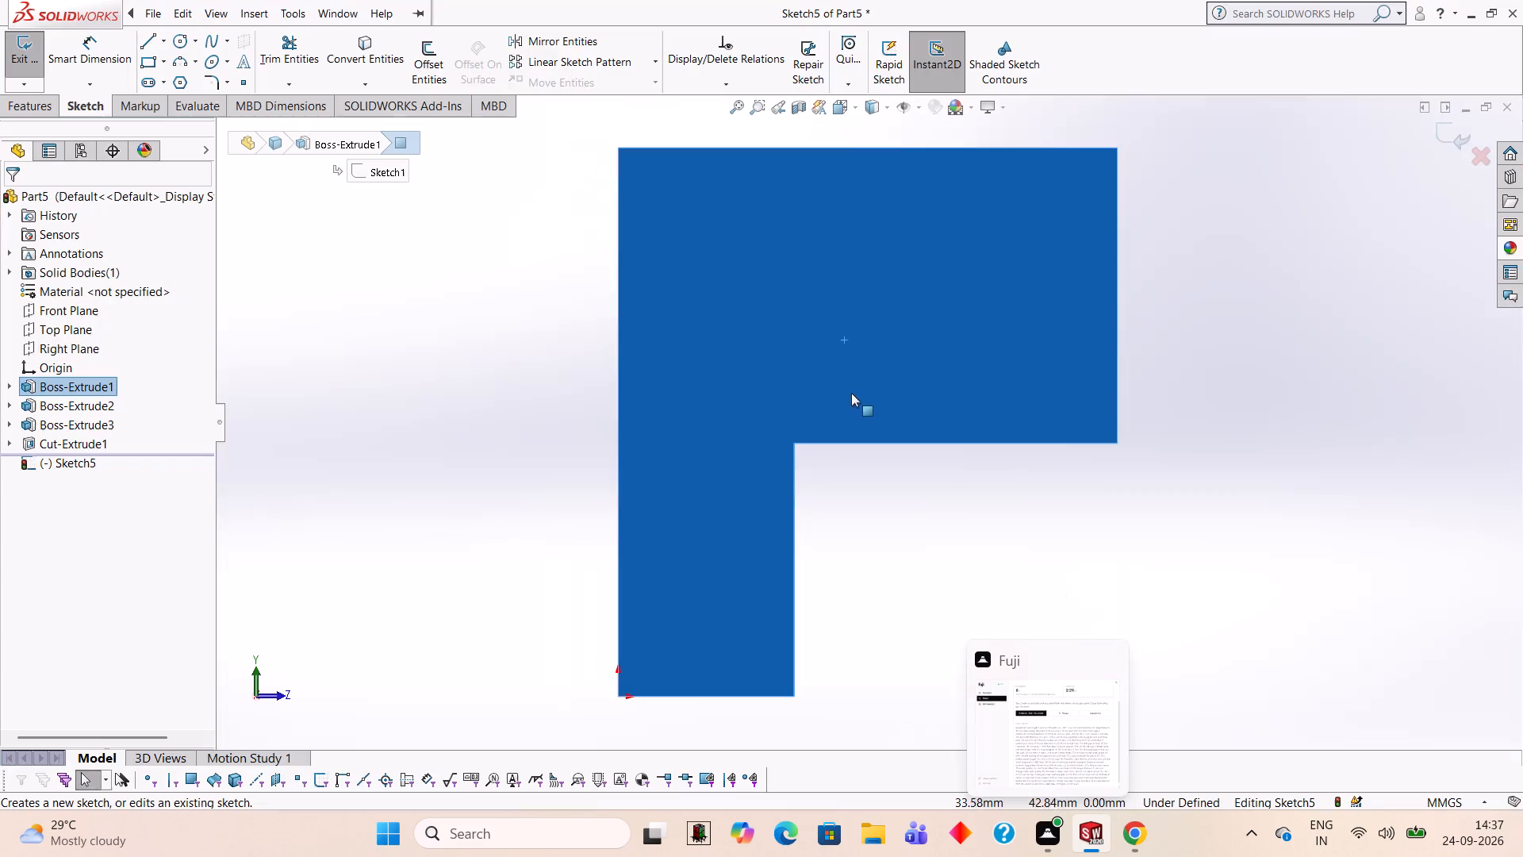
Draw an 18 mm line along the face's top edge from the rear corner, continuing into a closed rectangle 12 mm wide and 32 mm high.
left_click(140, 44)
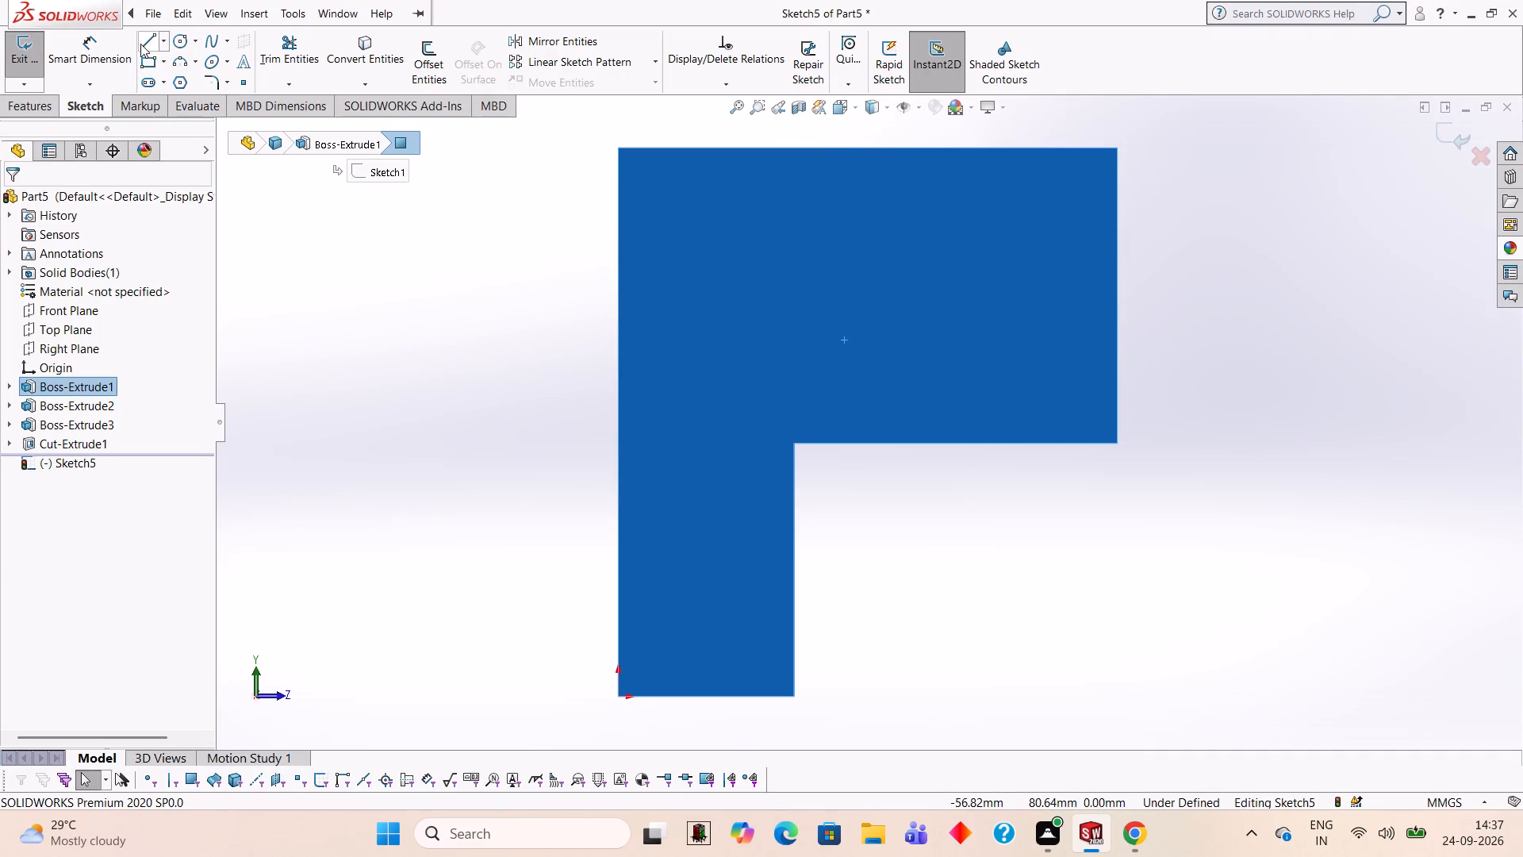
left_click(618, 147)
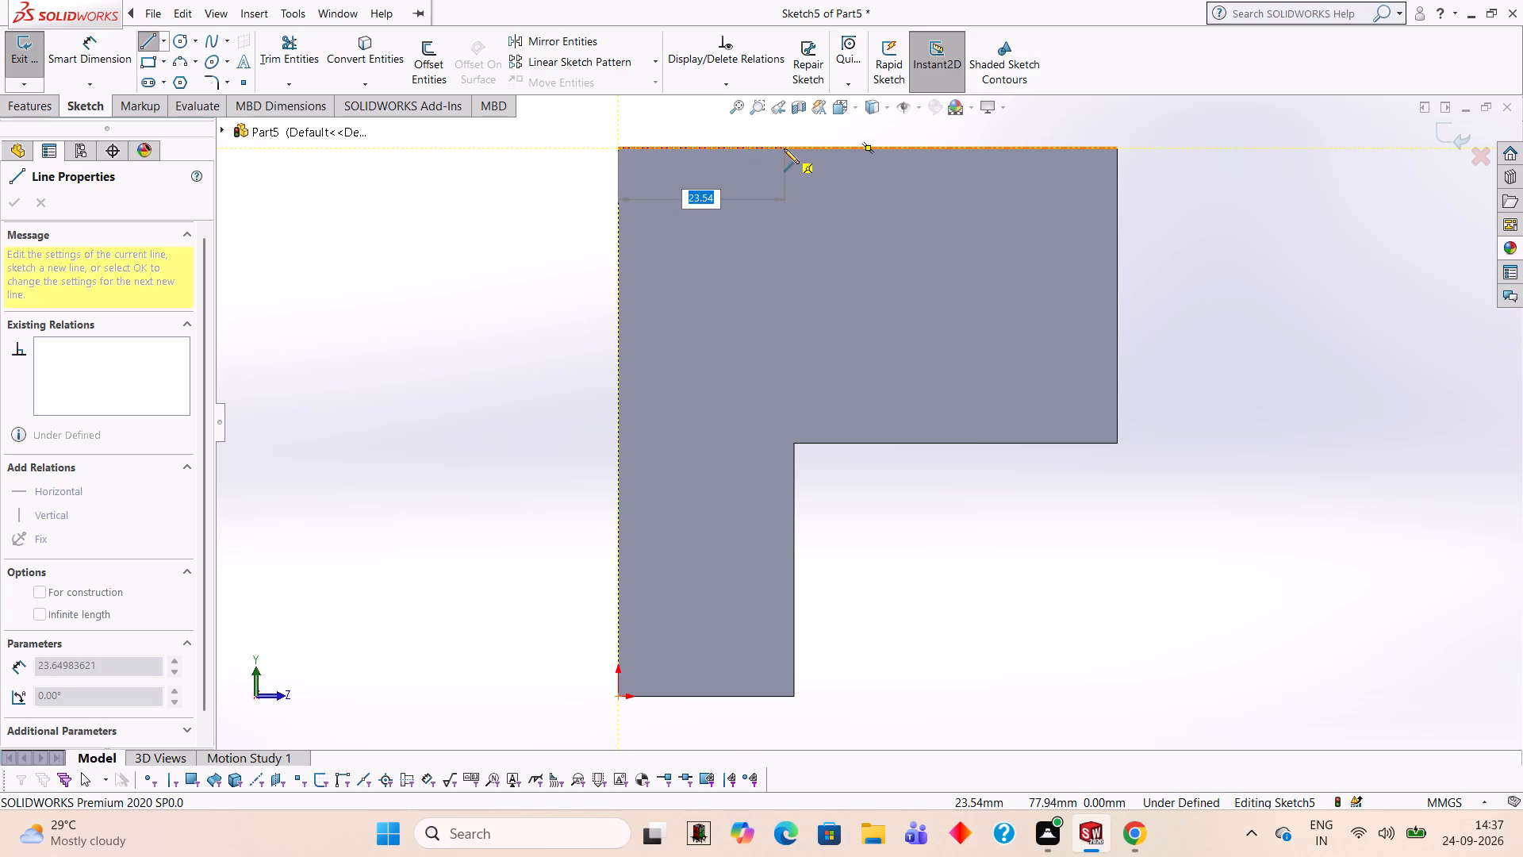
type("18")
key("Return")
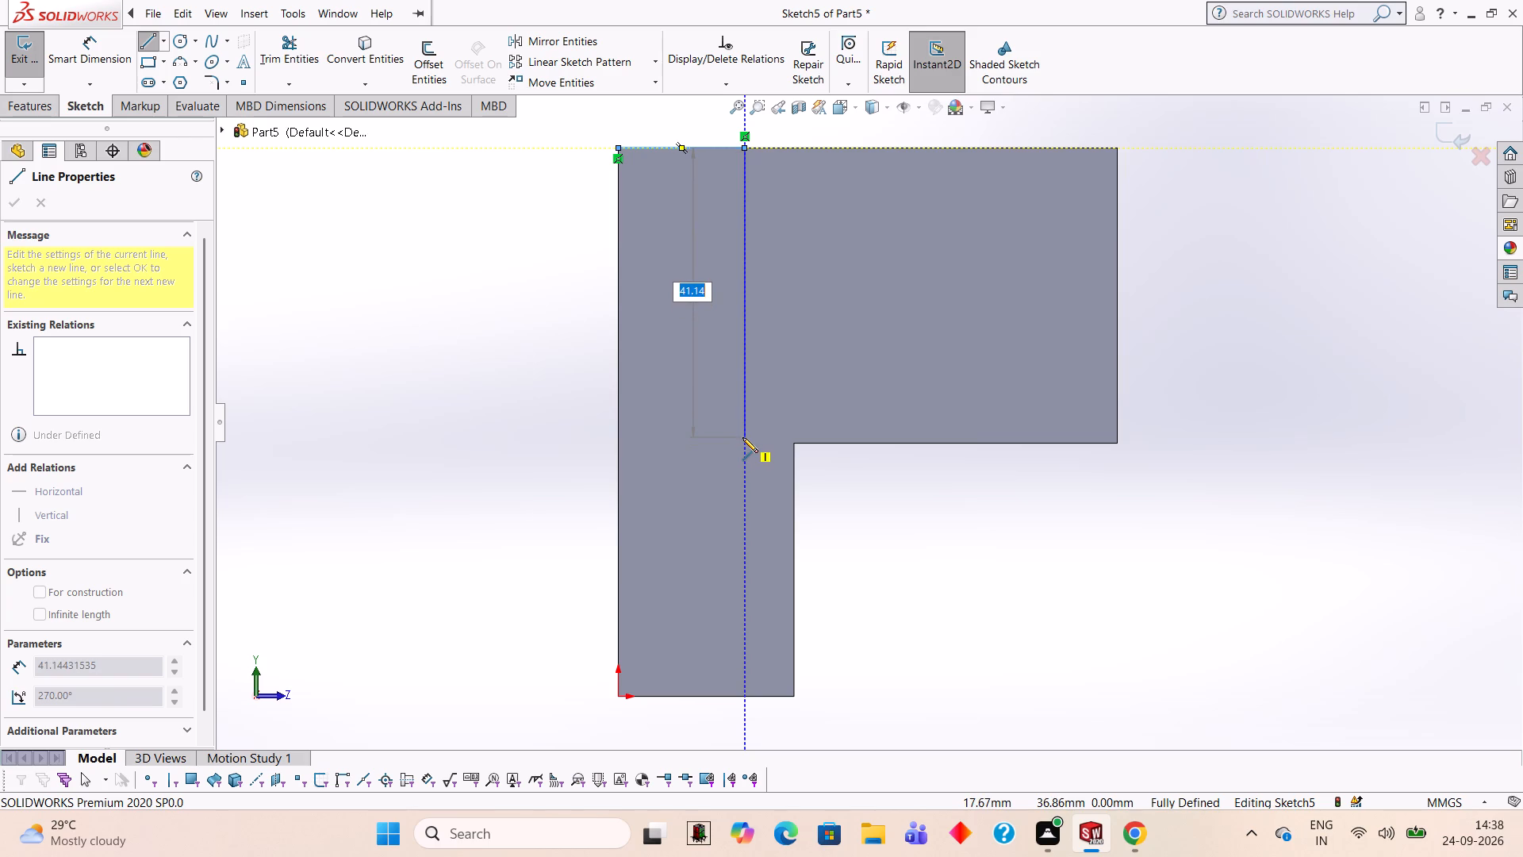
type("32")
key("Return")
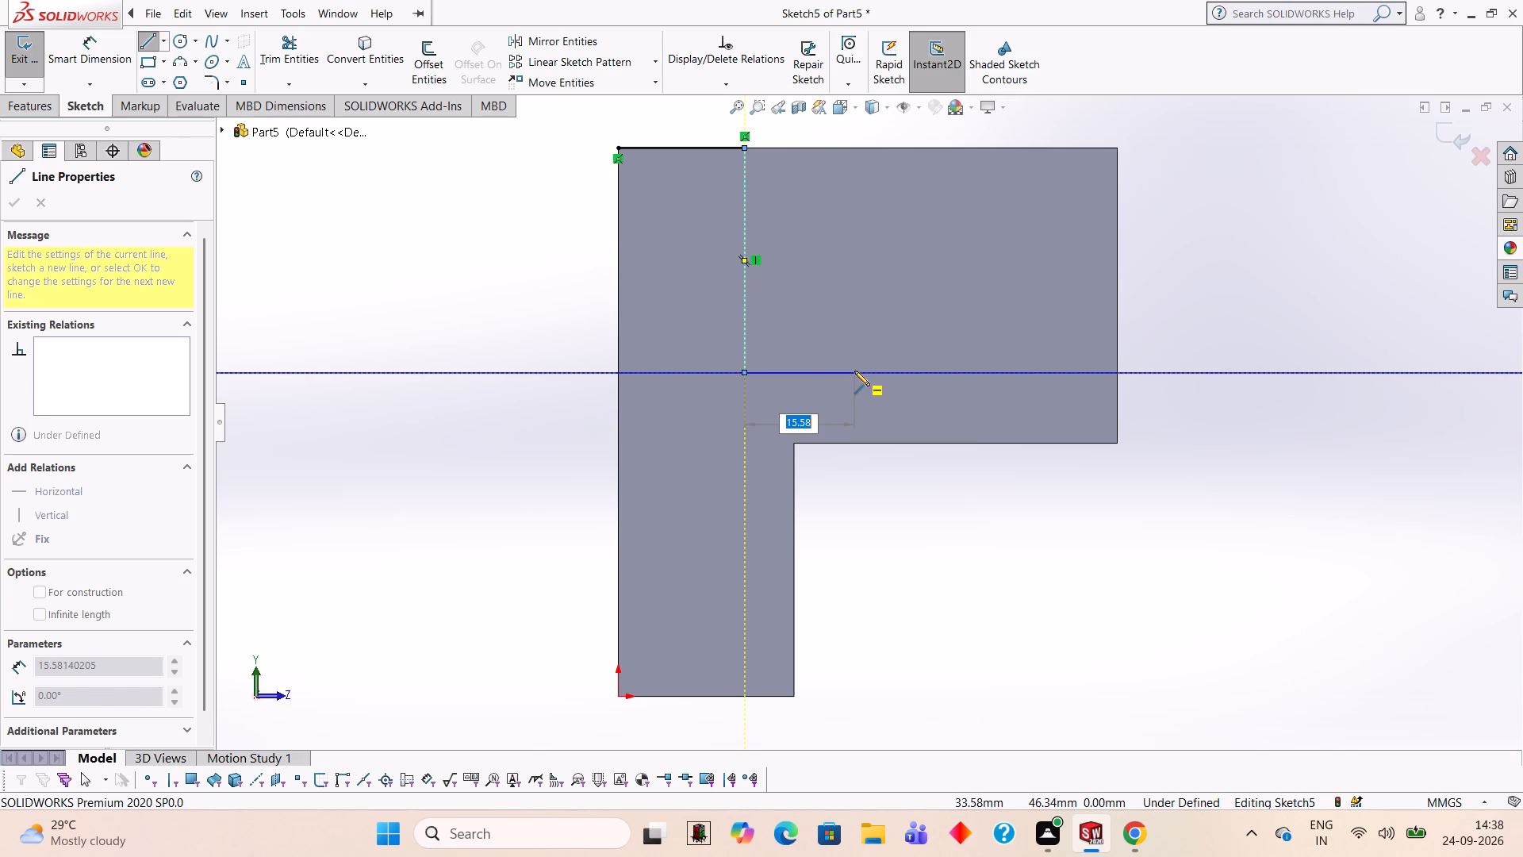
type("12")
key("Return")
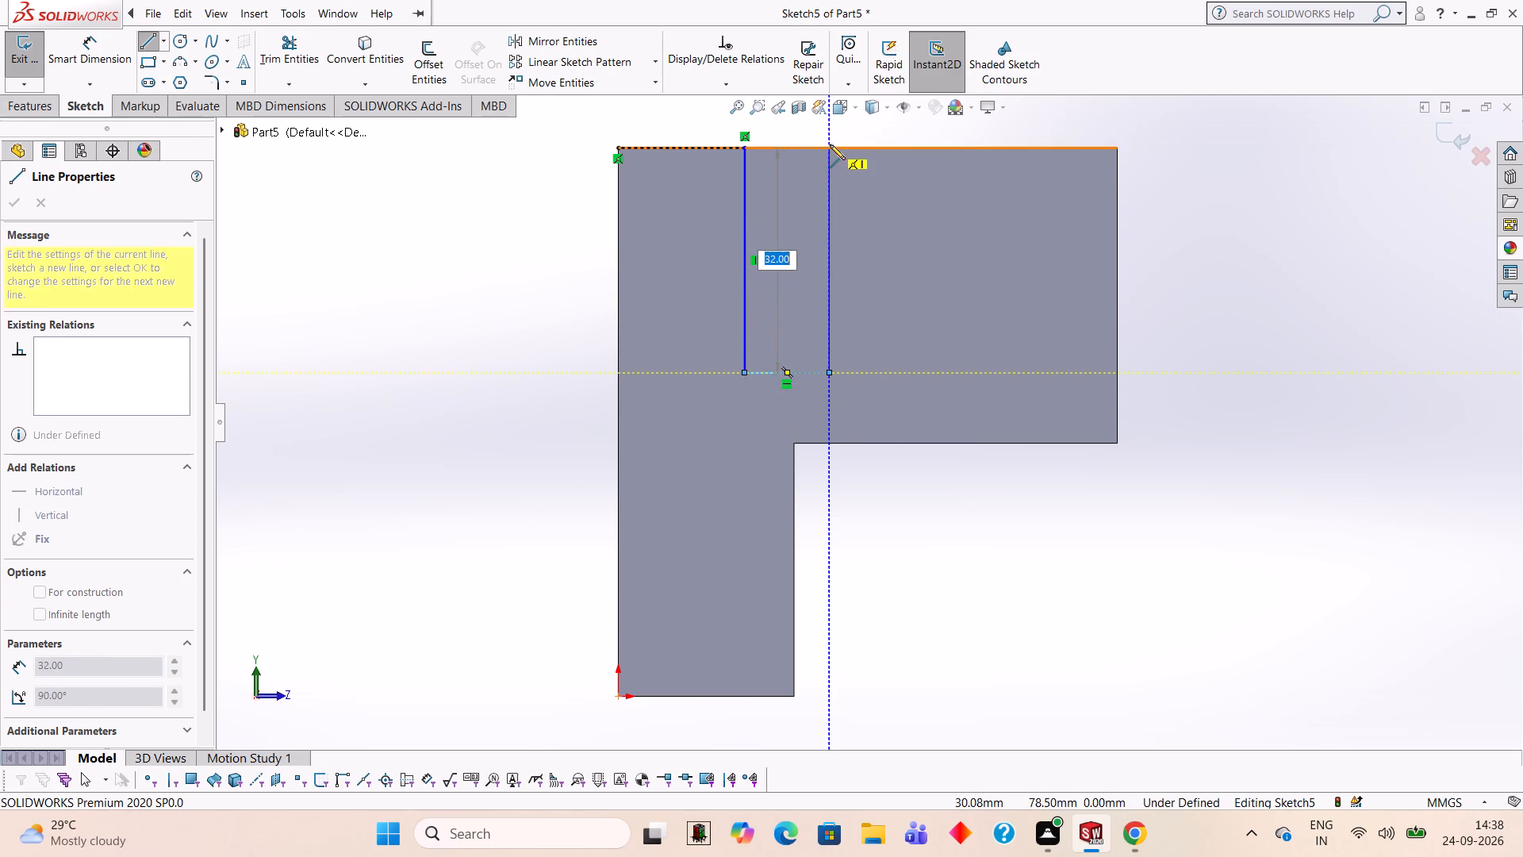
left_click(827, 147)
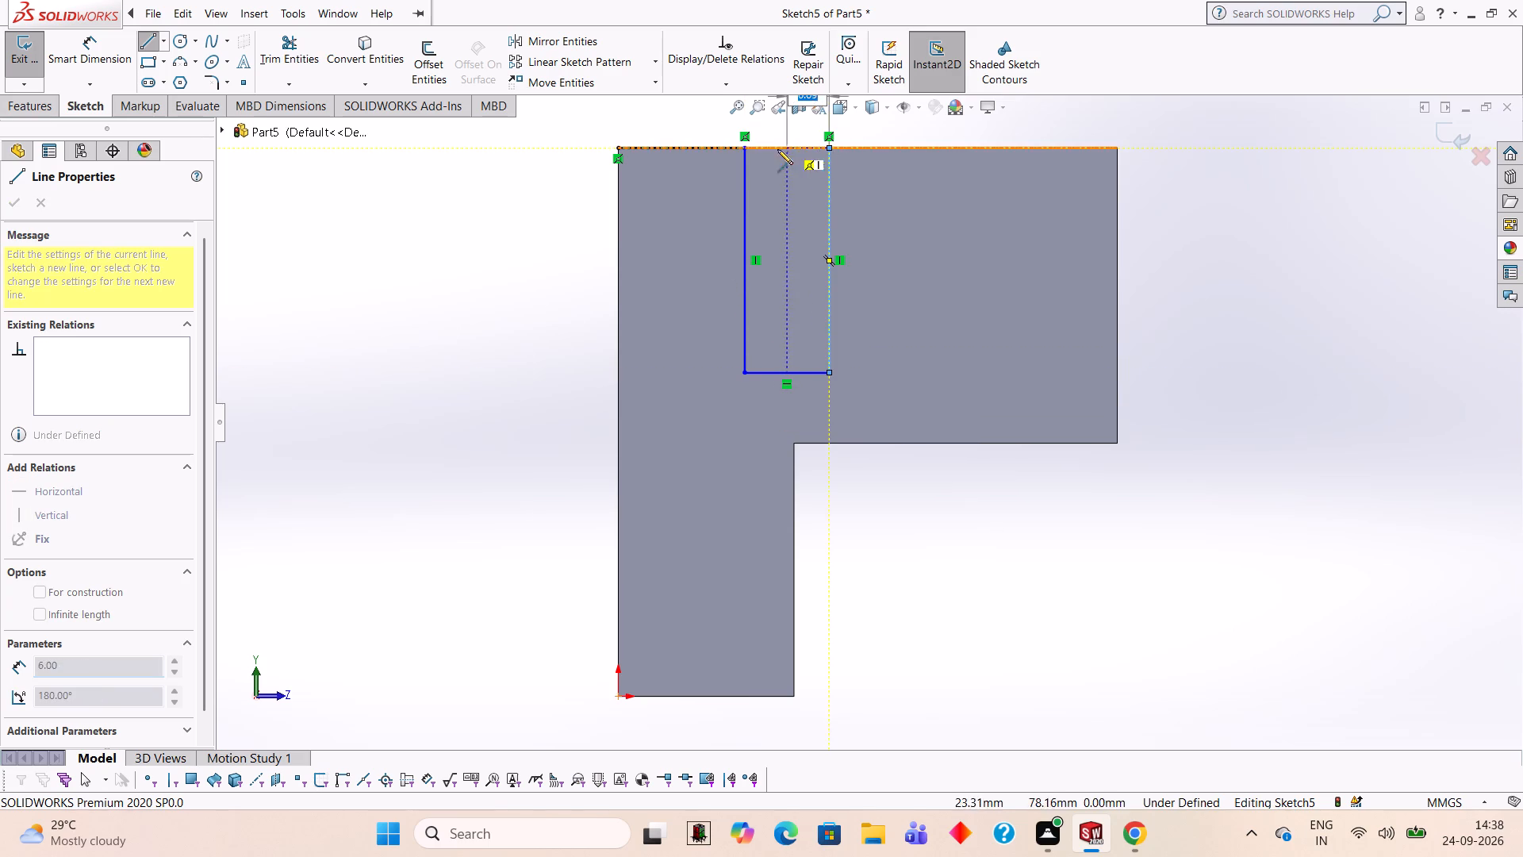
left_click(742, 144)
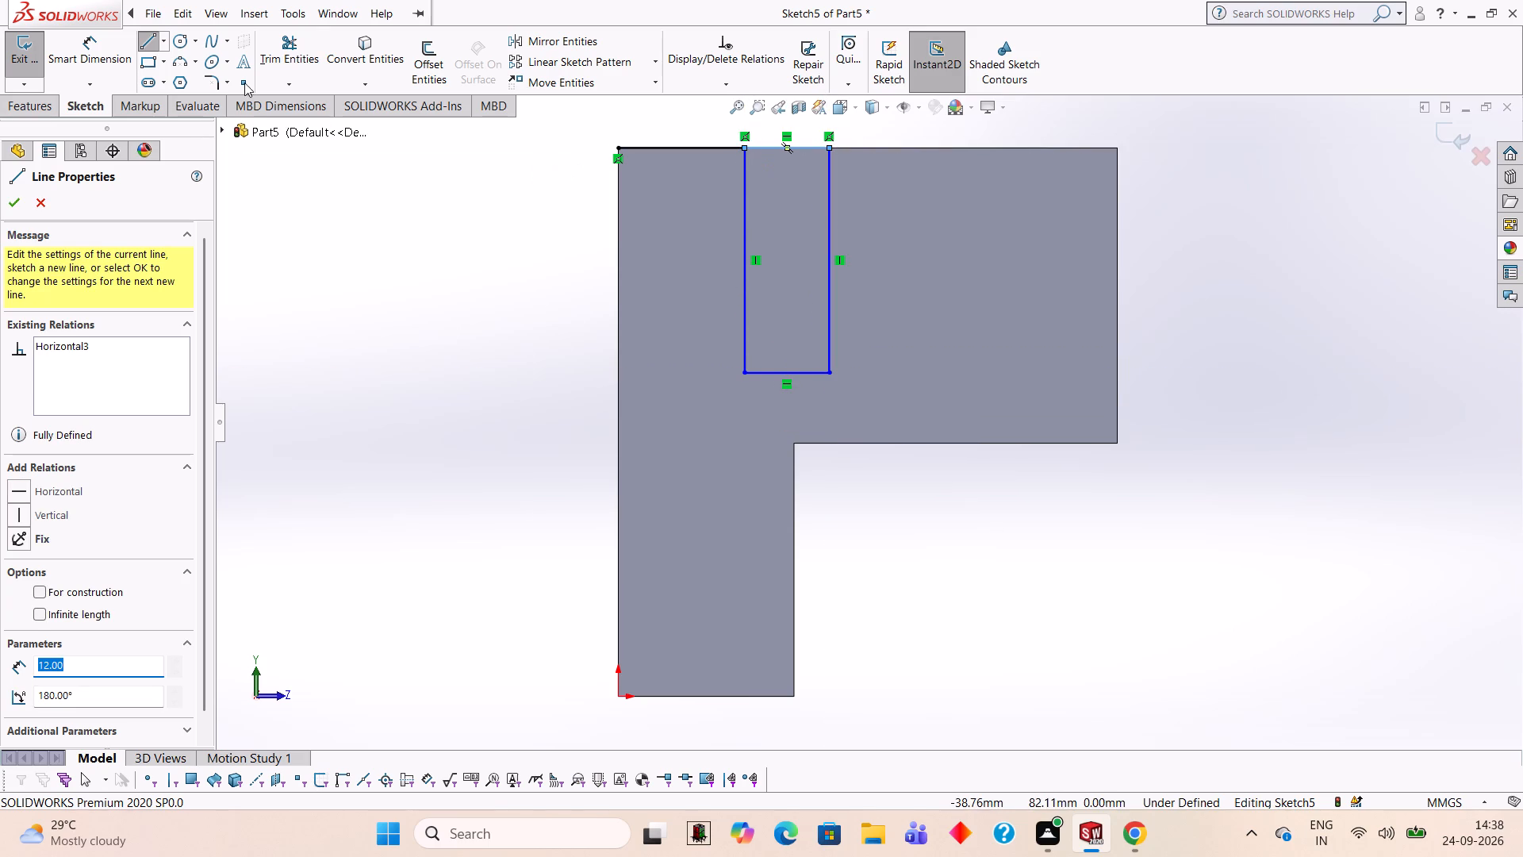
Trim away the 18 mm locating line along the top edge, leaving only the rectangle.
left_click(310, 53)
left_click(686, 144)
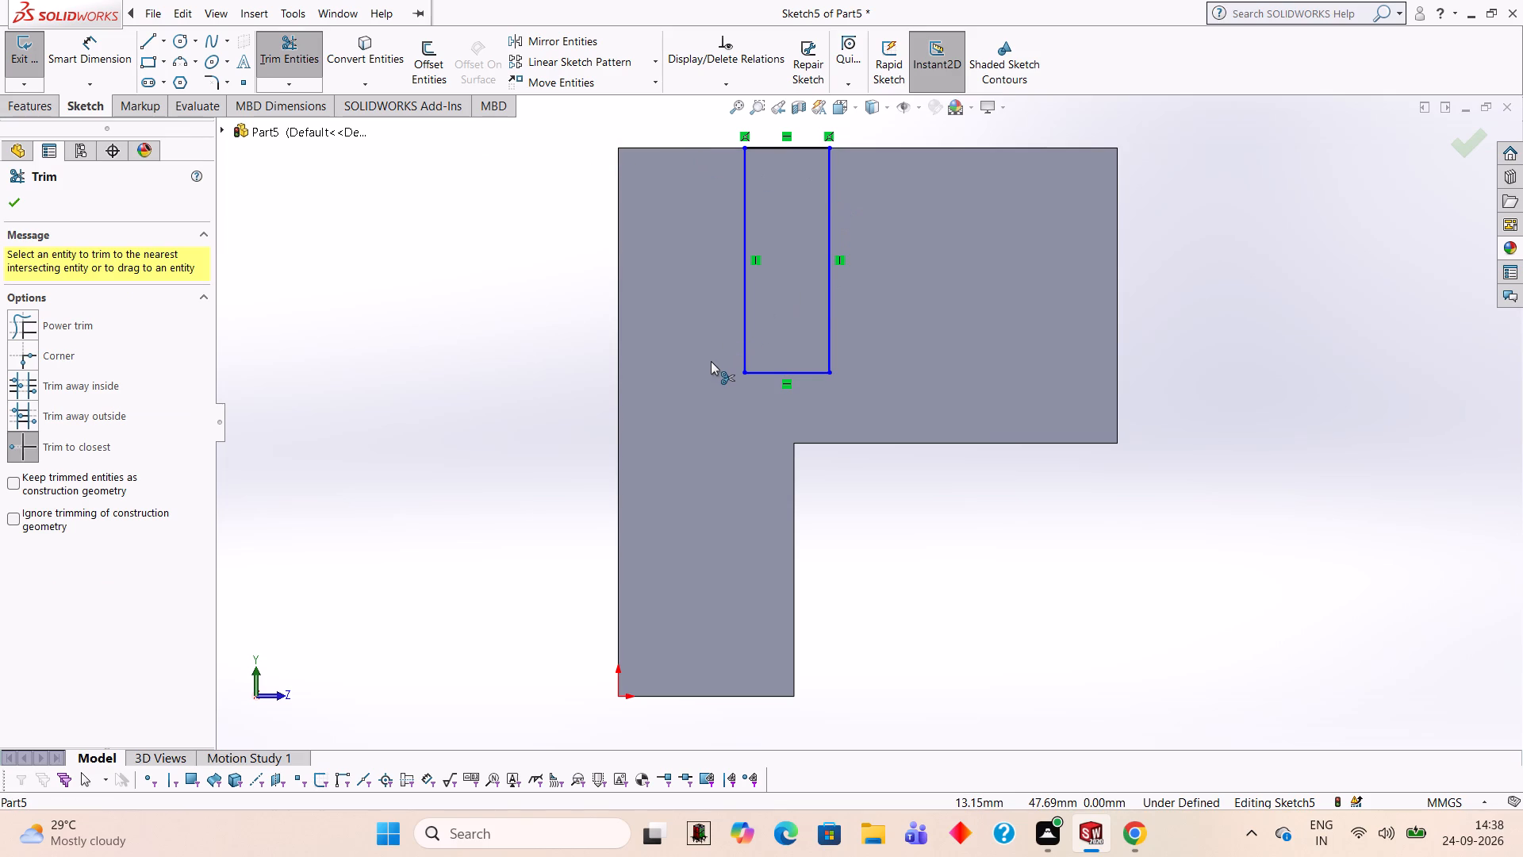
Extrude the 12 by 32 mm rectangle 42 mm outward from the side face, merged with the body.
left_click(29, 108)
left_click(31, 68)
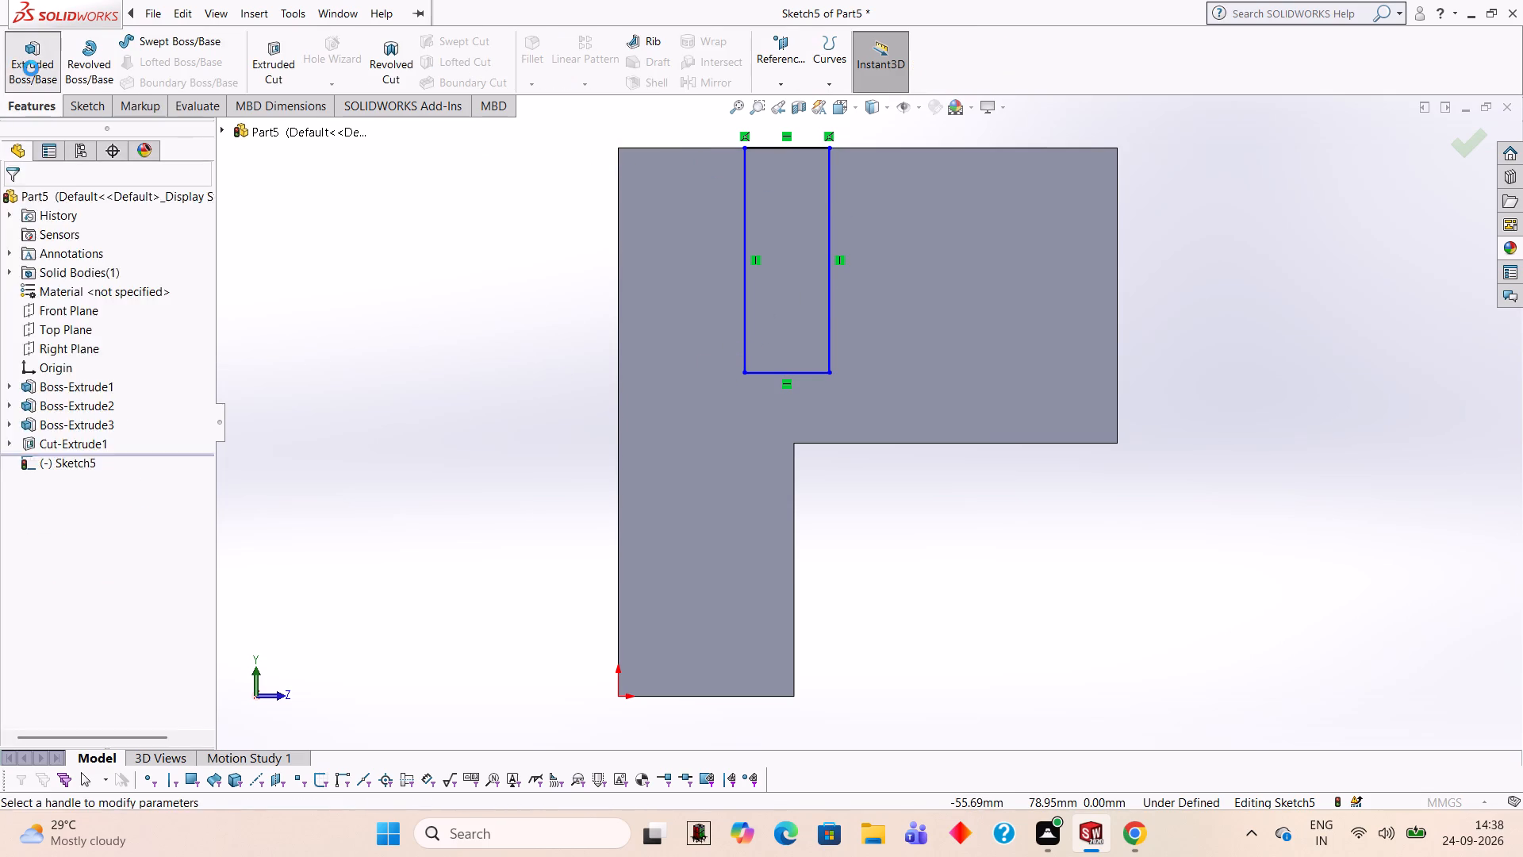
middle_click_drag(1277, 331, 1137, 354)
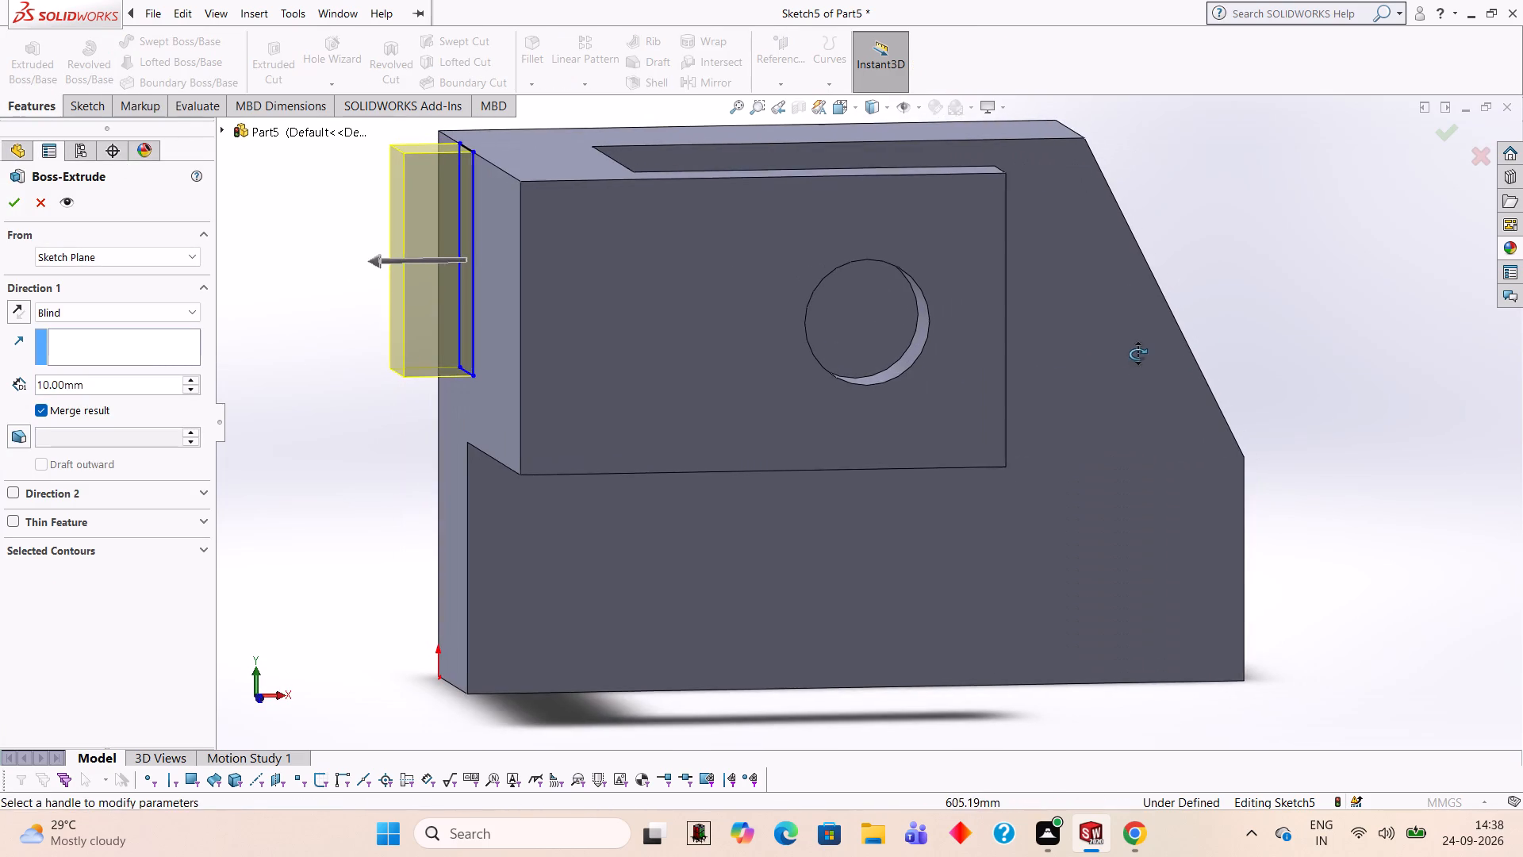
middle_click_drag(1137, 354, 1137, 352)
left_click(90, 382)
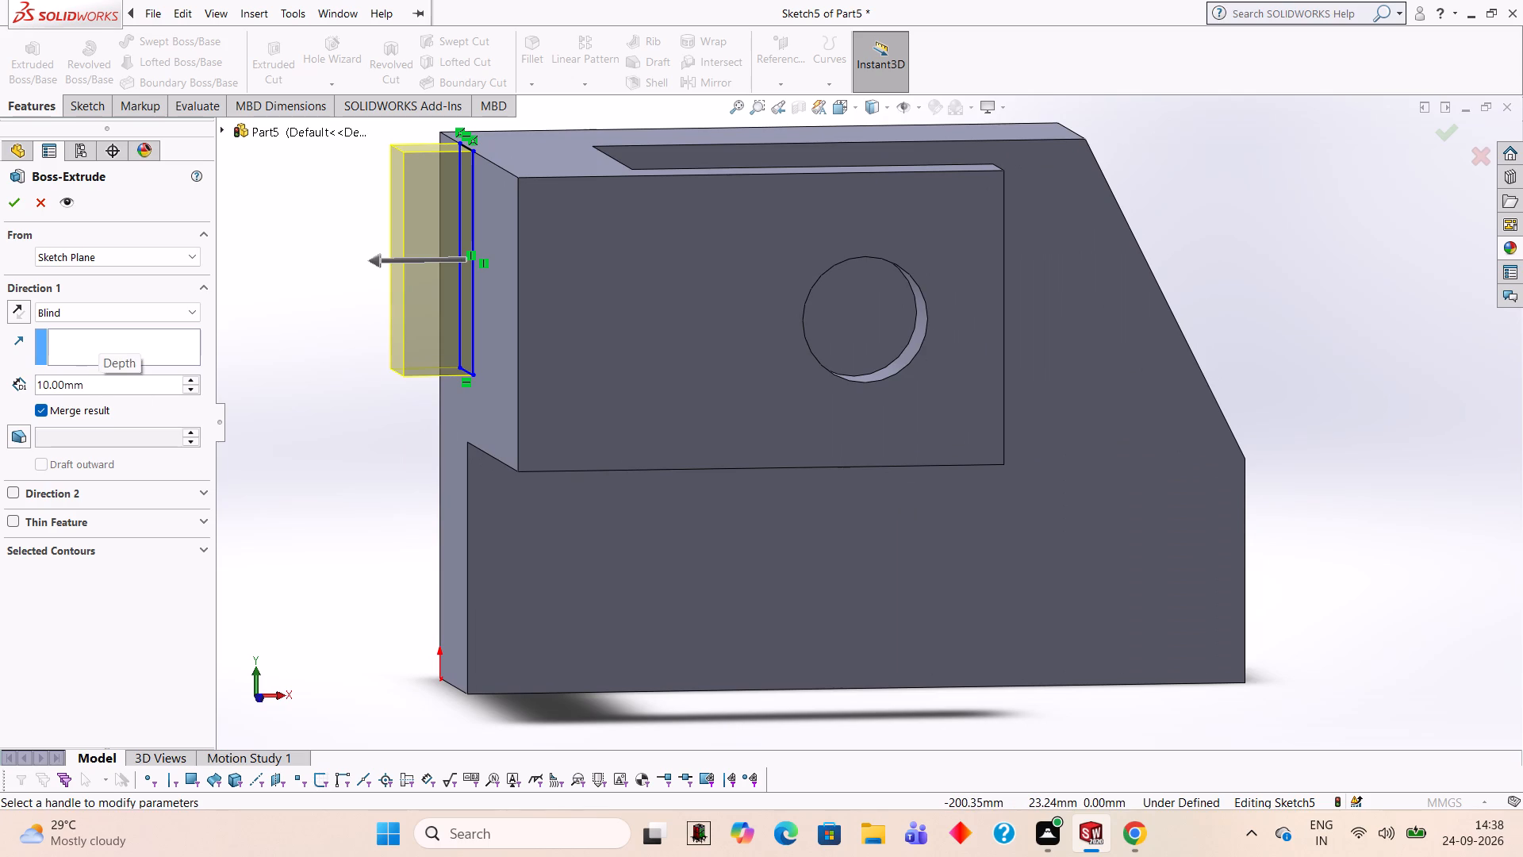
key("BackSpace")
key("BackSpace")
key("BackSpace")
key("BackSpace")
key("BackSpace")
key("BackSpace")
key("BackSpace")
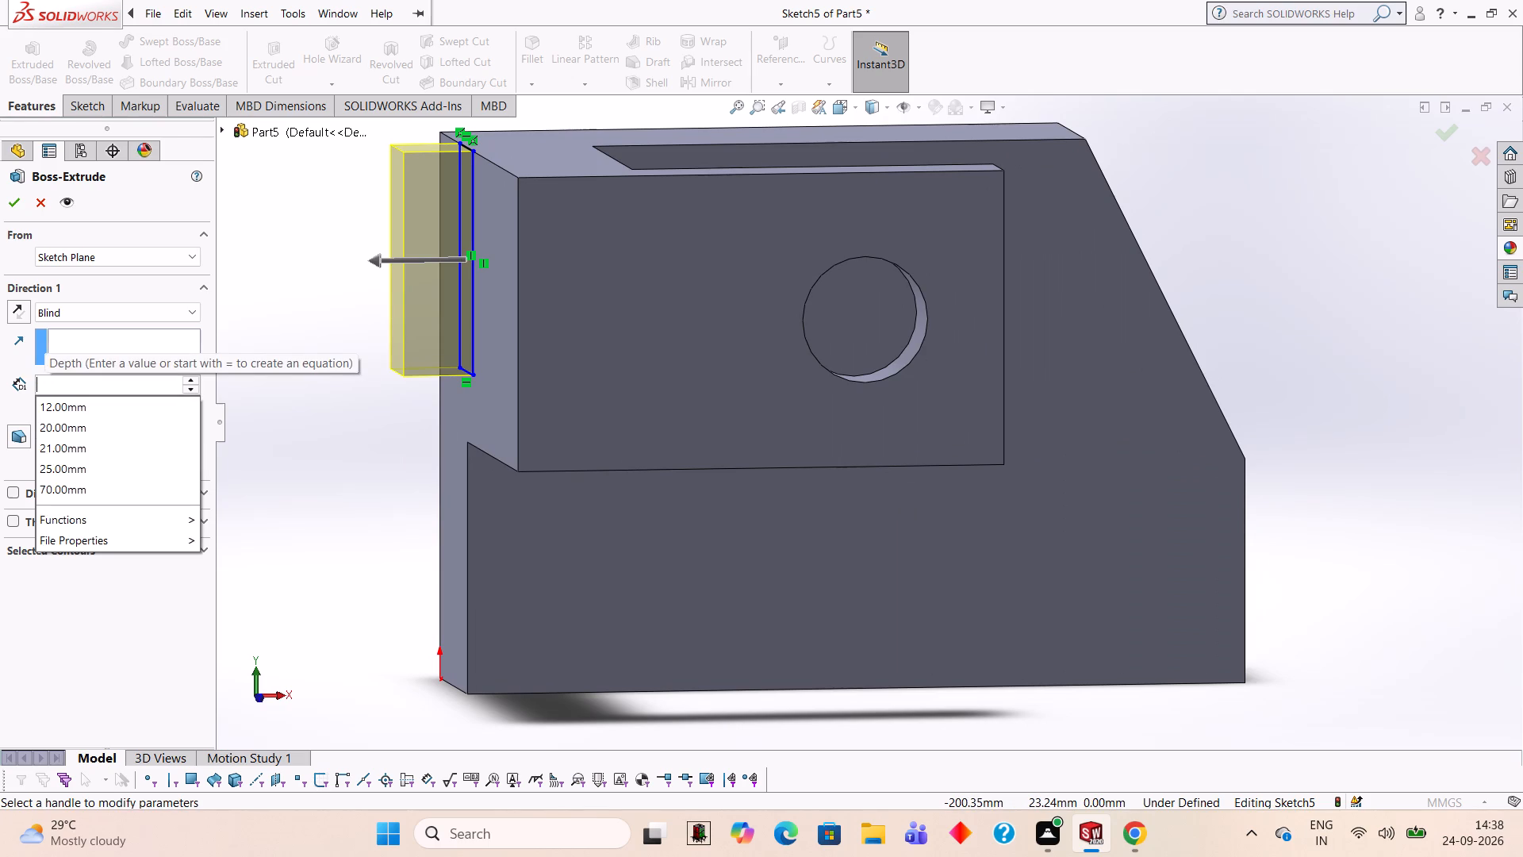
type("42")
key("Return")
scroll(67, 353, "up", 1)
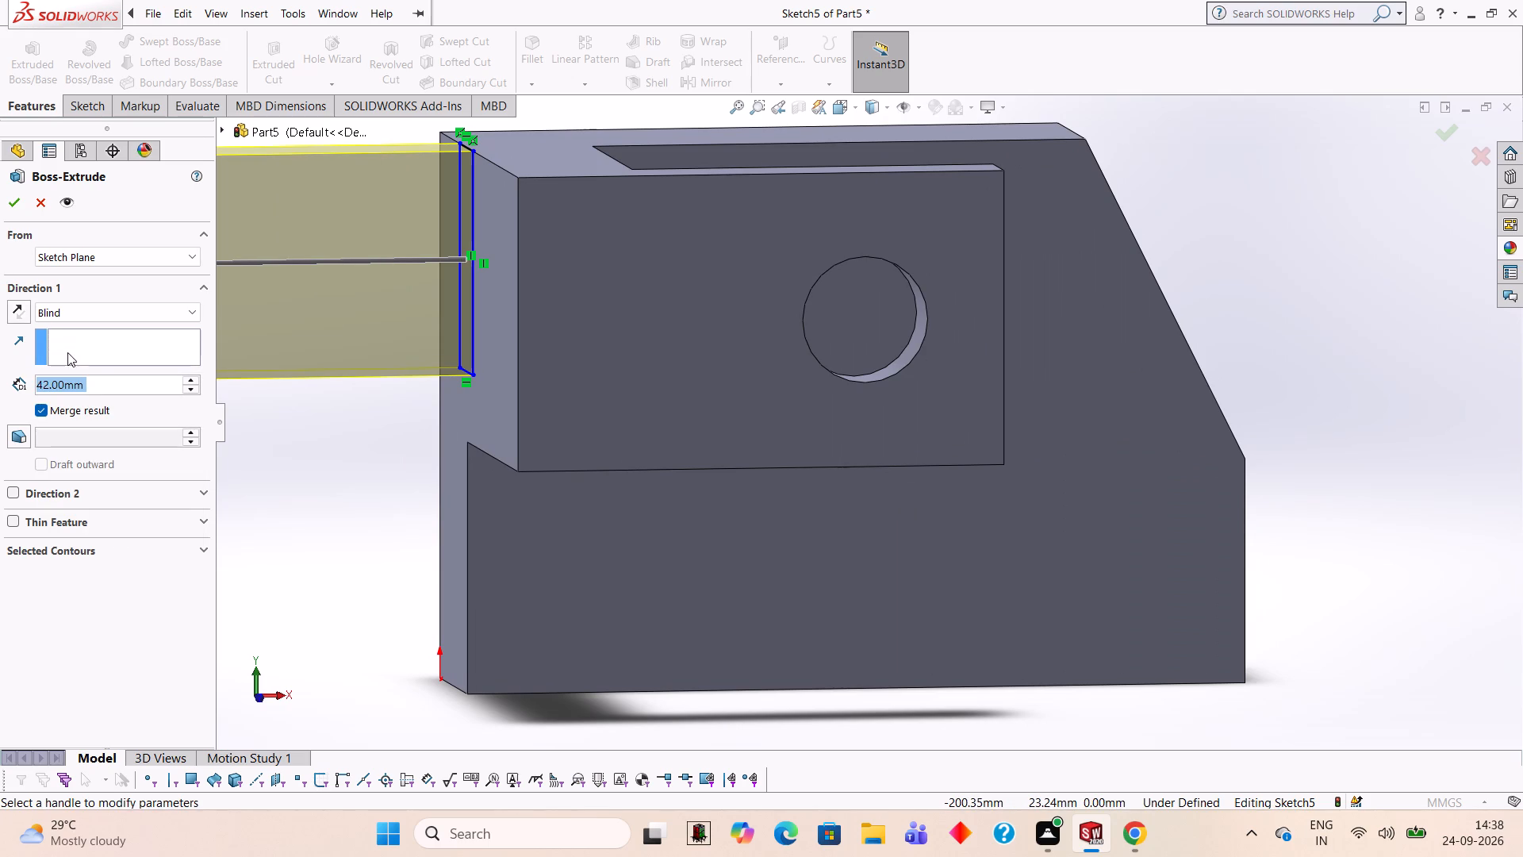
scroll(391, 355, "up", 2)
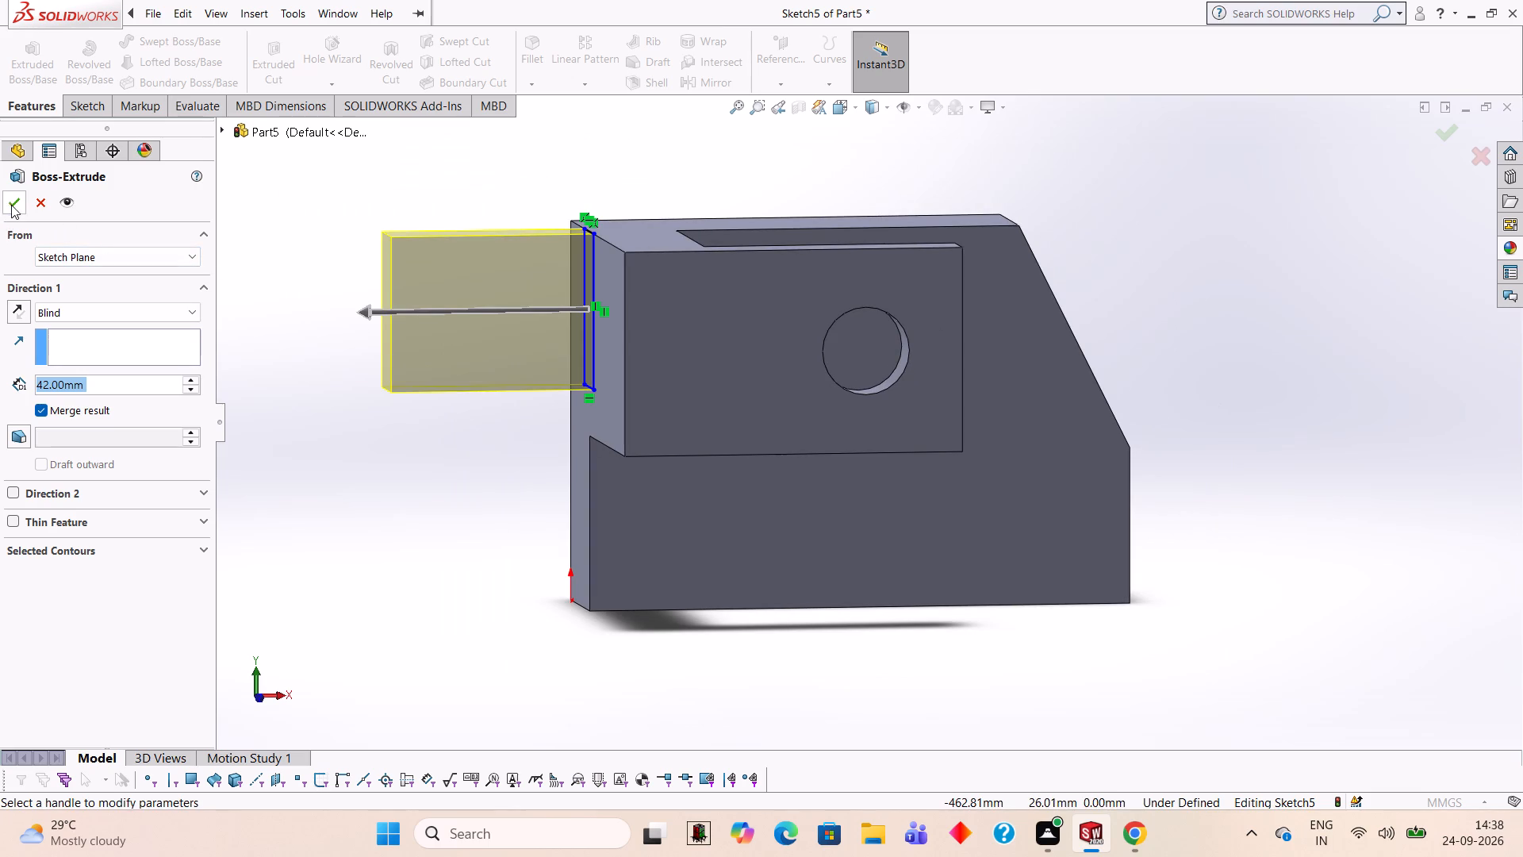
left_click(11, 205)
left_click(439, 495)
Examine the part from several sides, checking the rectangular side boss against the block and holed wall.
middle_click_drag(436, 499, 469, 289)
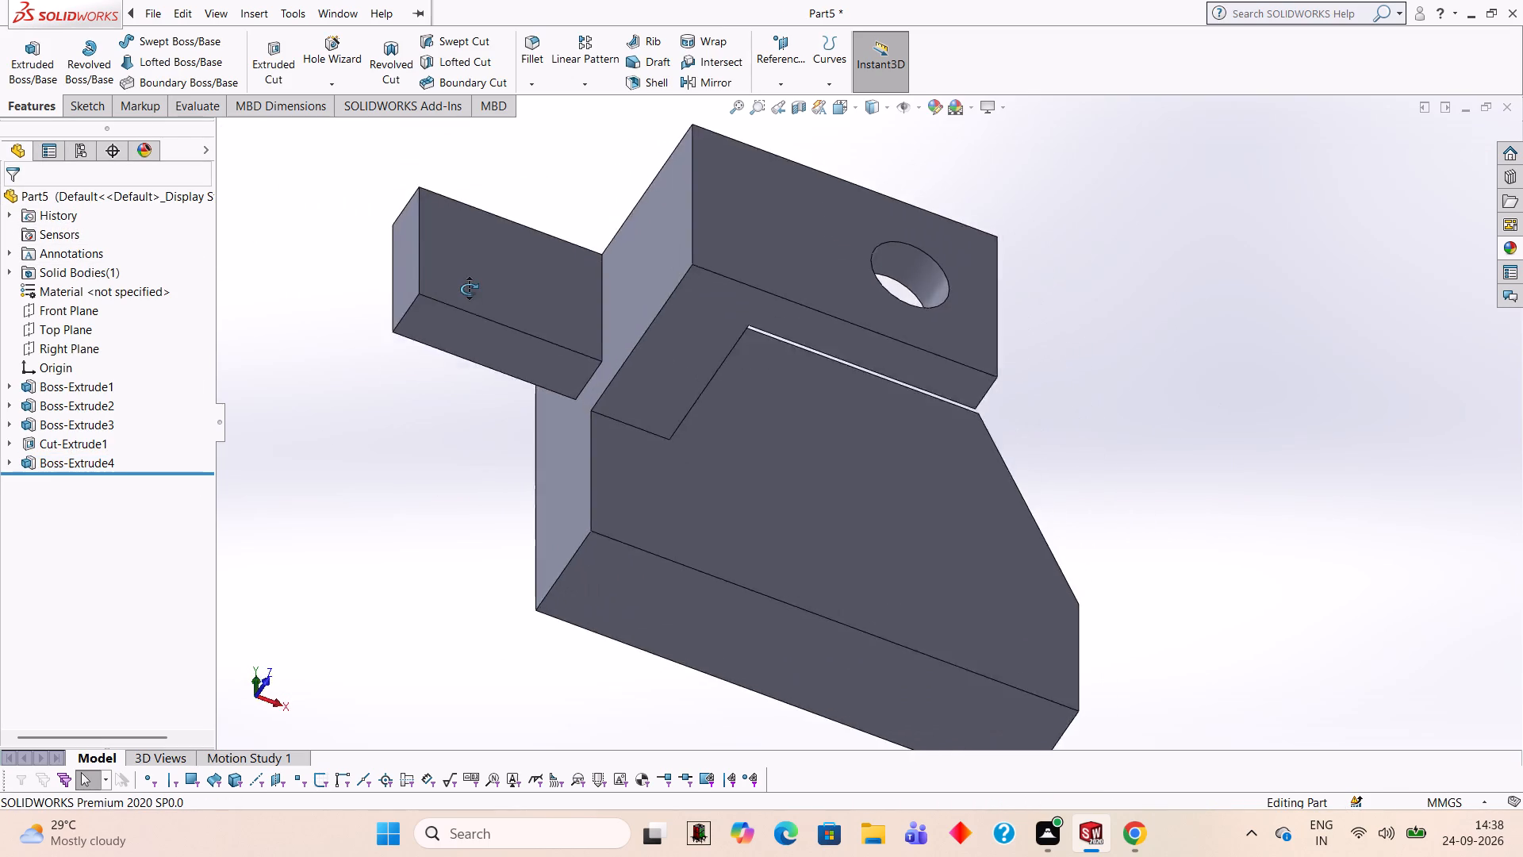
middle_click_drag(469, 289, 558, 405)
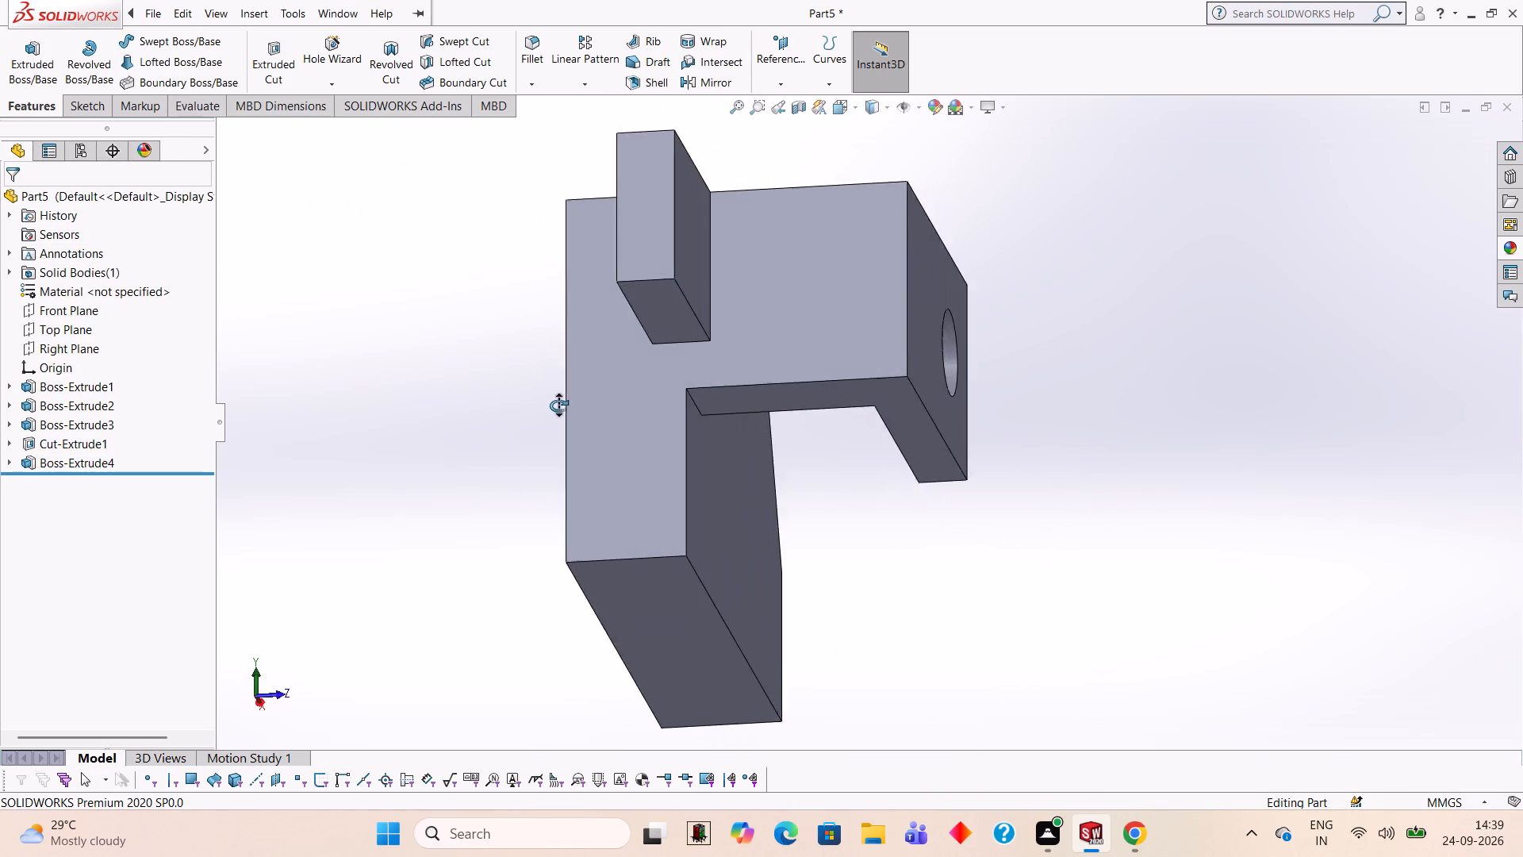
middle_click_drag(558, 405, 566, 417)
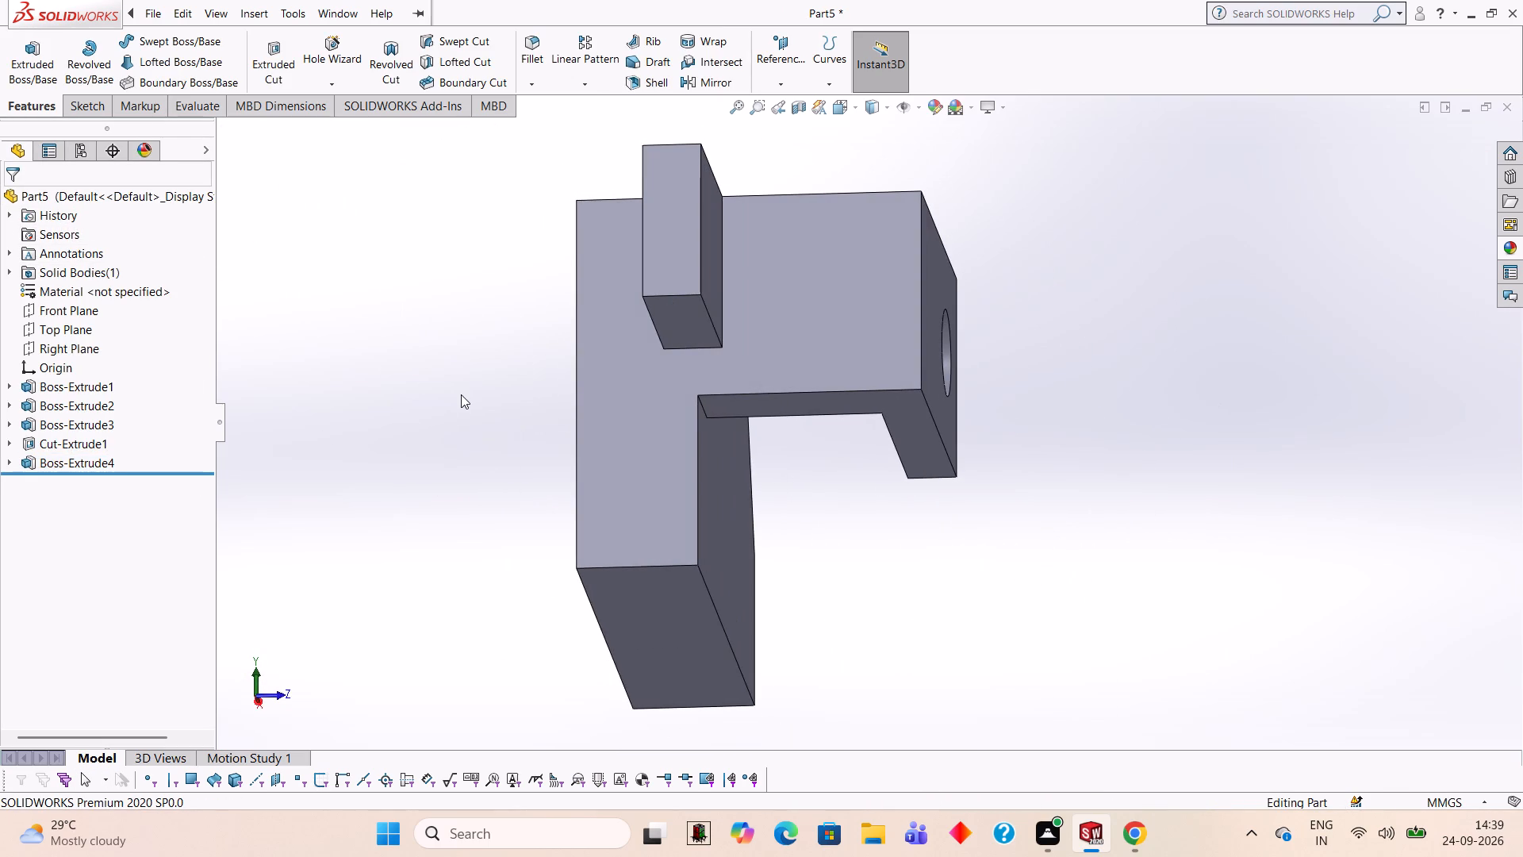
middle_click_drag(474, 398, 482, 415)
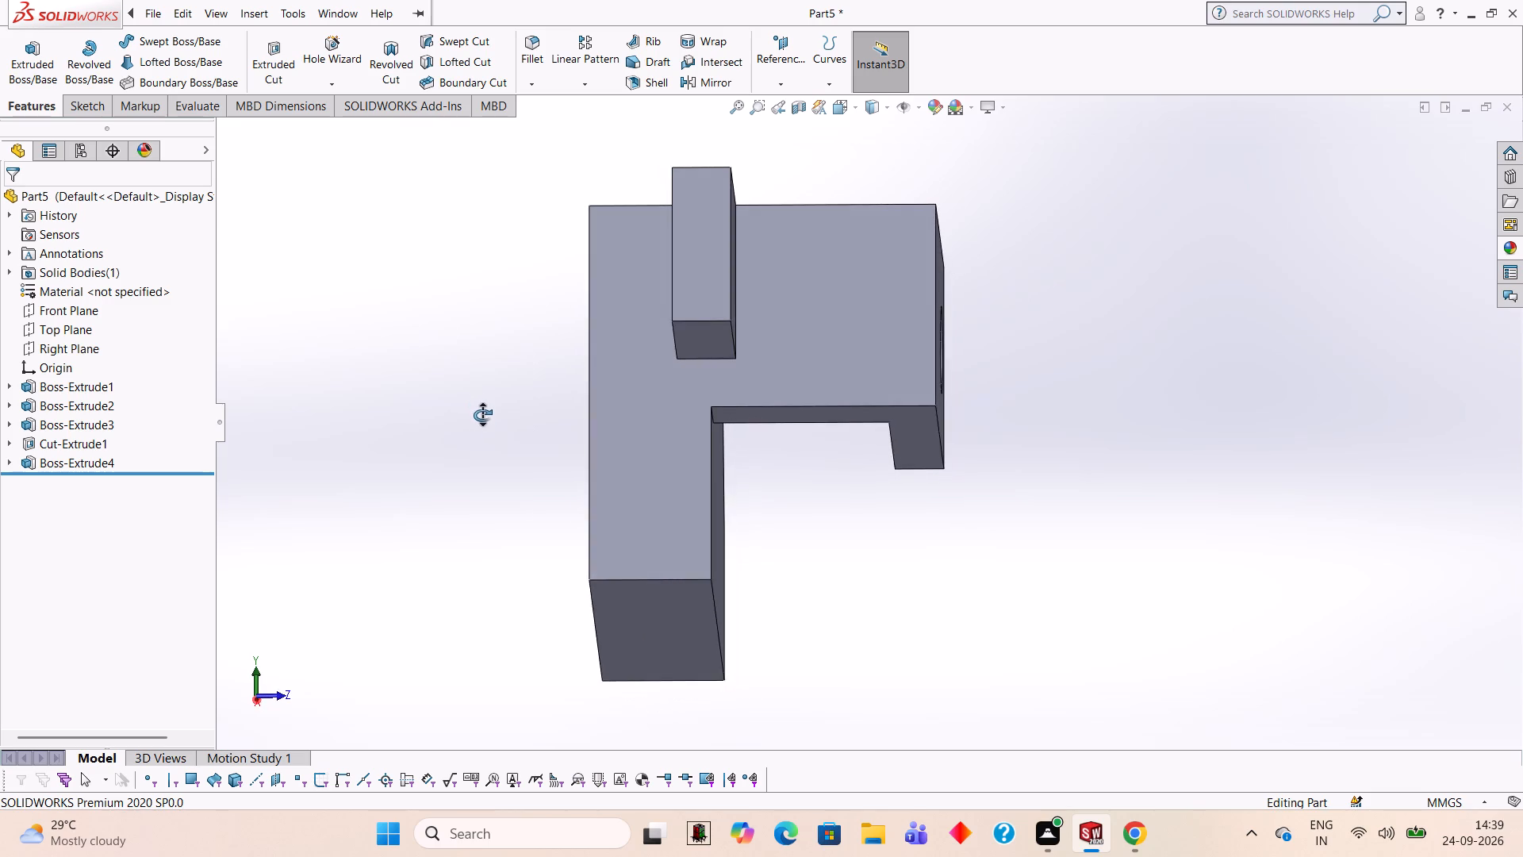
middle_click_drag(482, 415, 485, 421)
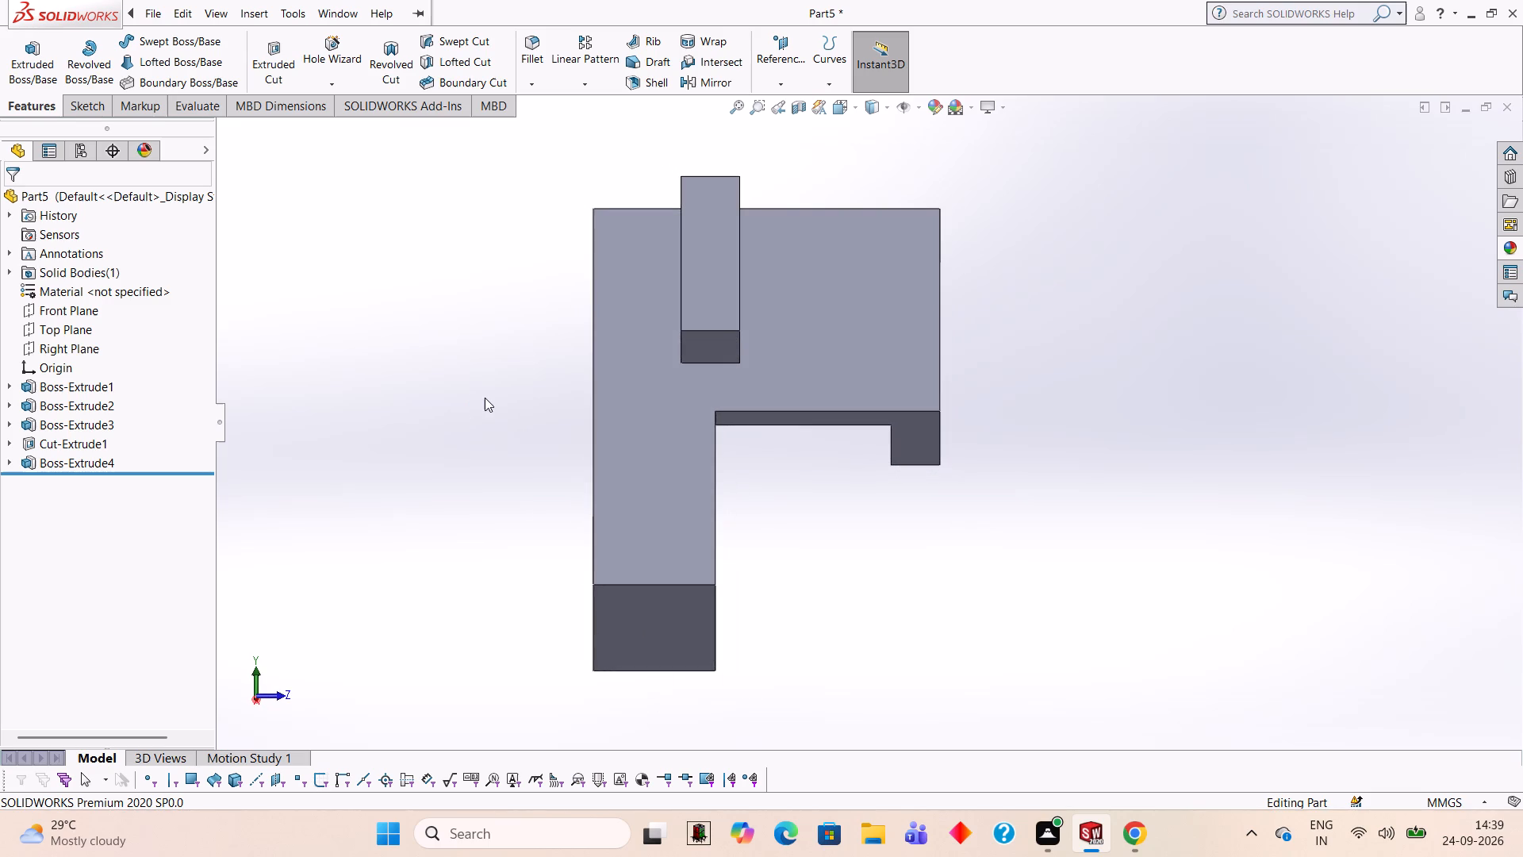
middle_click_drag(961, 440, 955, 441)
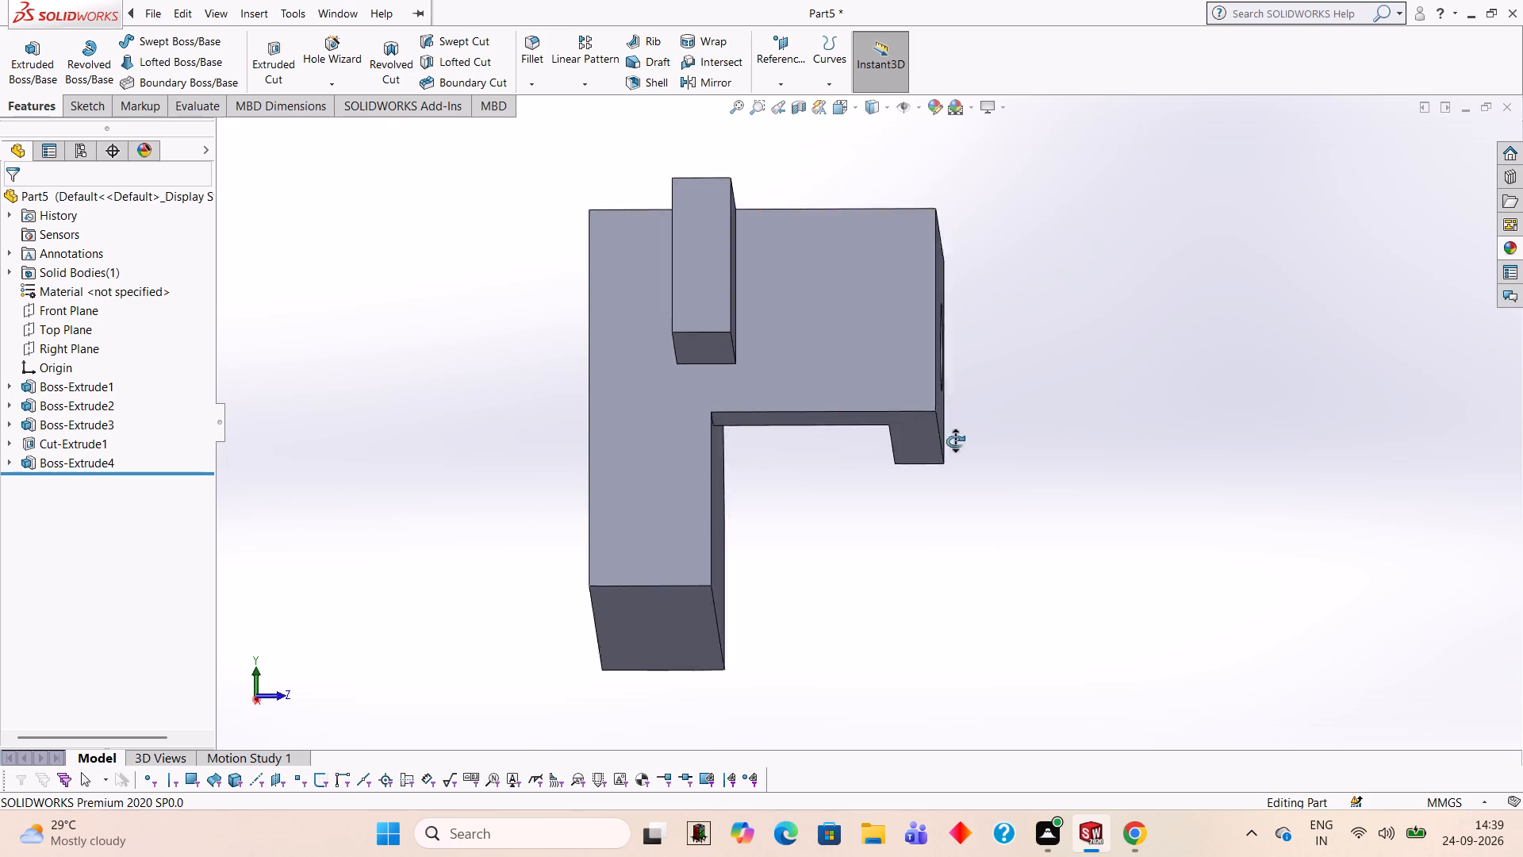
middle_click_drag(955, 441, 805, 221)
middle_click_drag(808, 356, 832, 368)
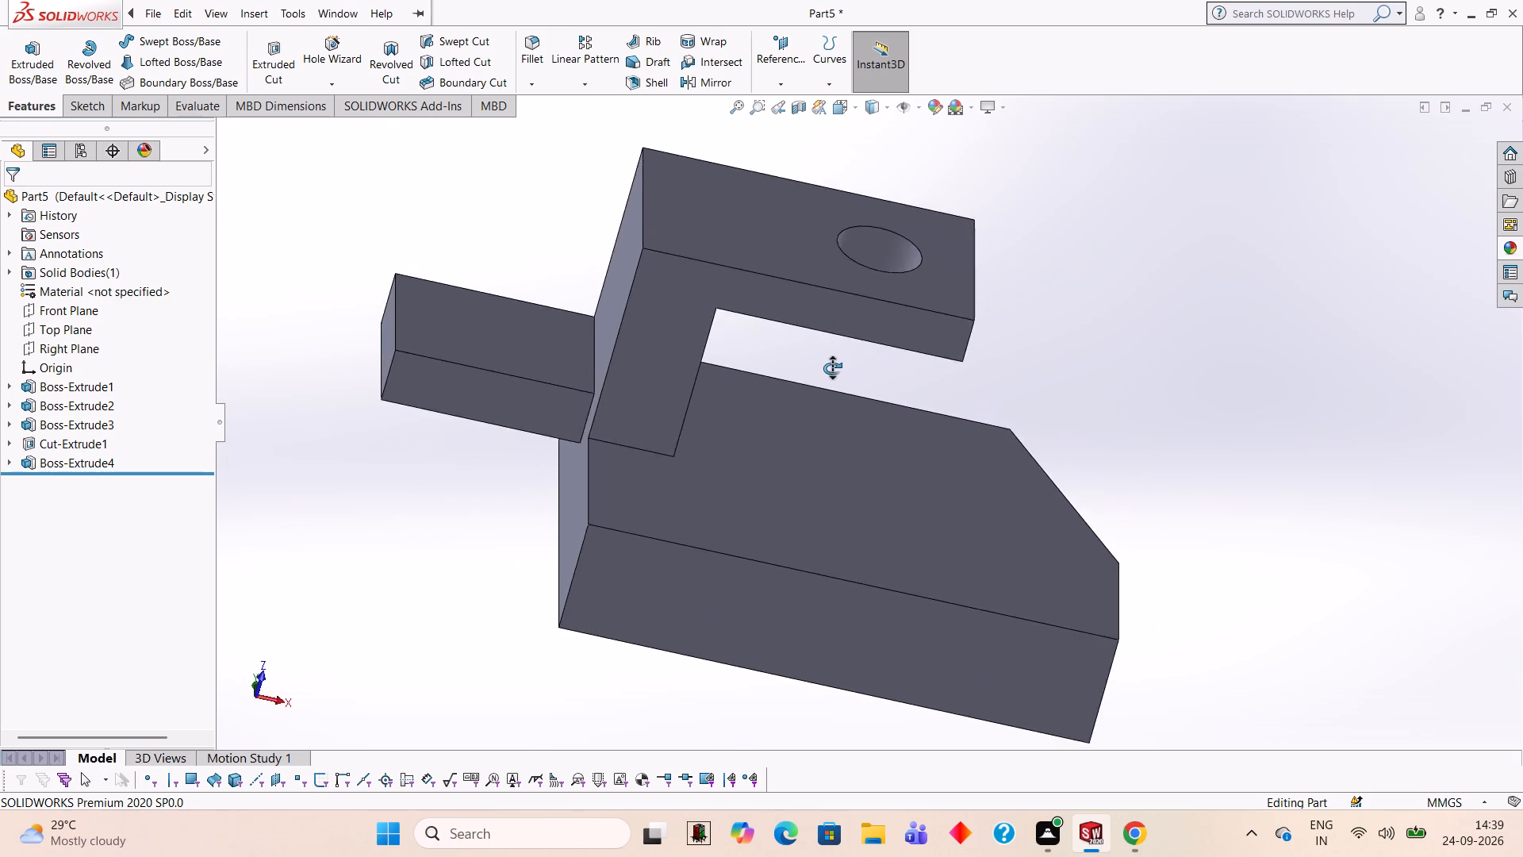
middle_click_drag(832, 368, 854, 375)
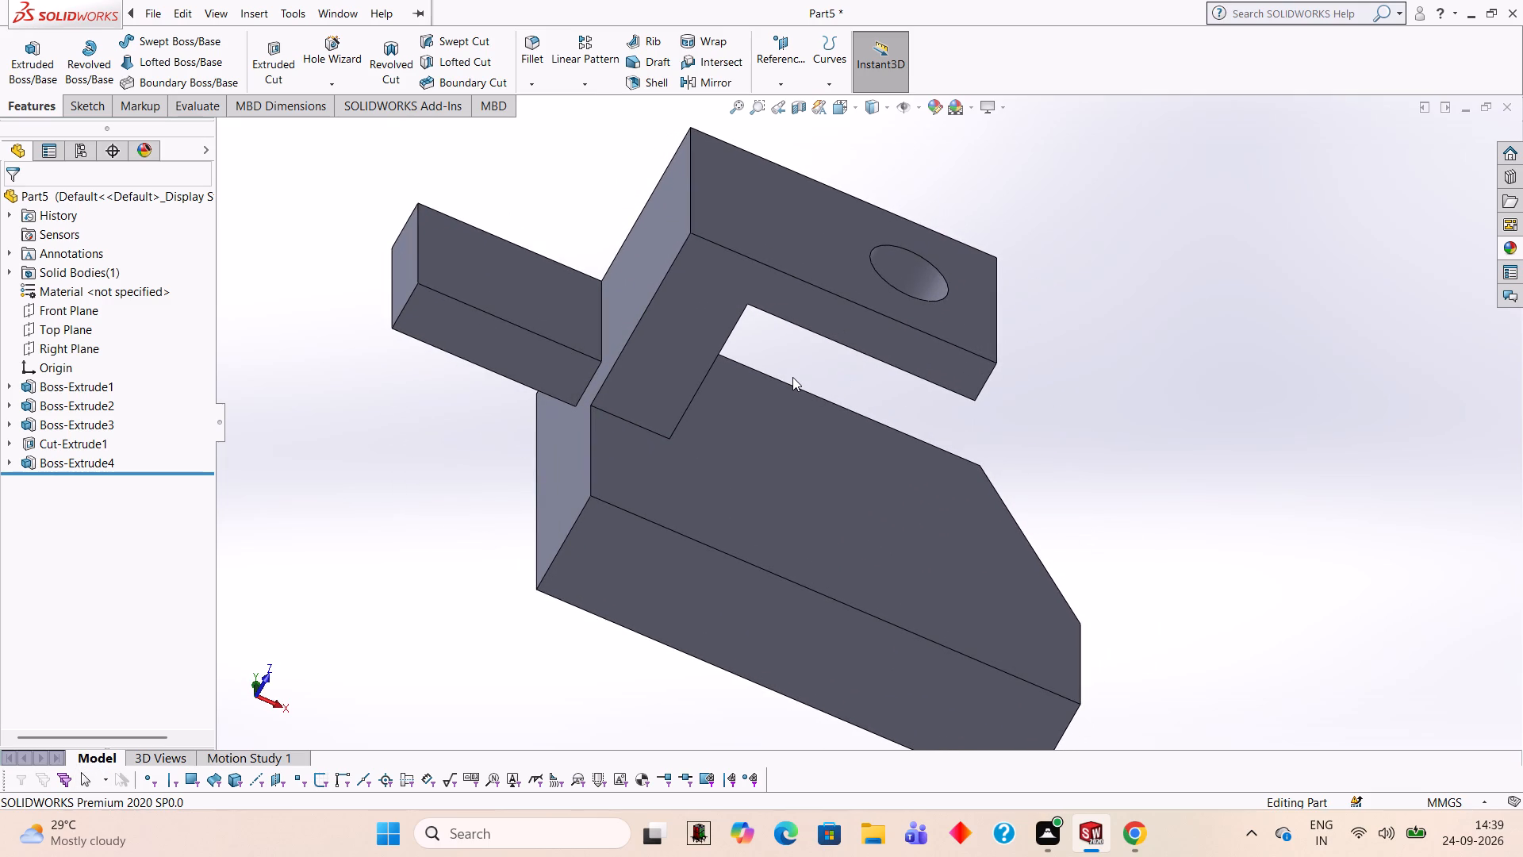
middle_click_drag(1146, 361, 1231, 632)
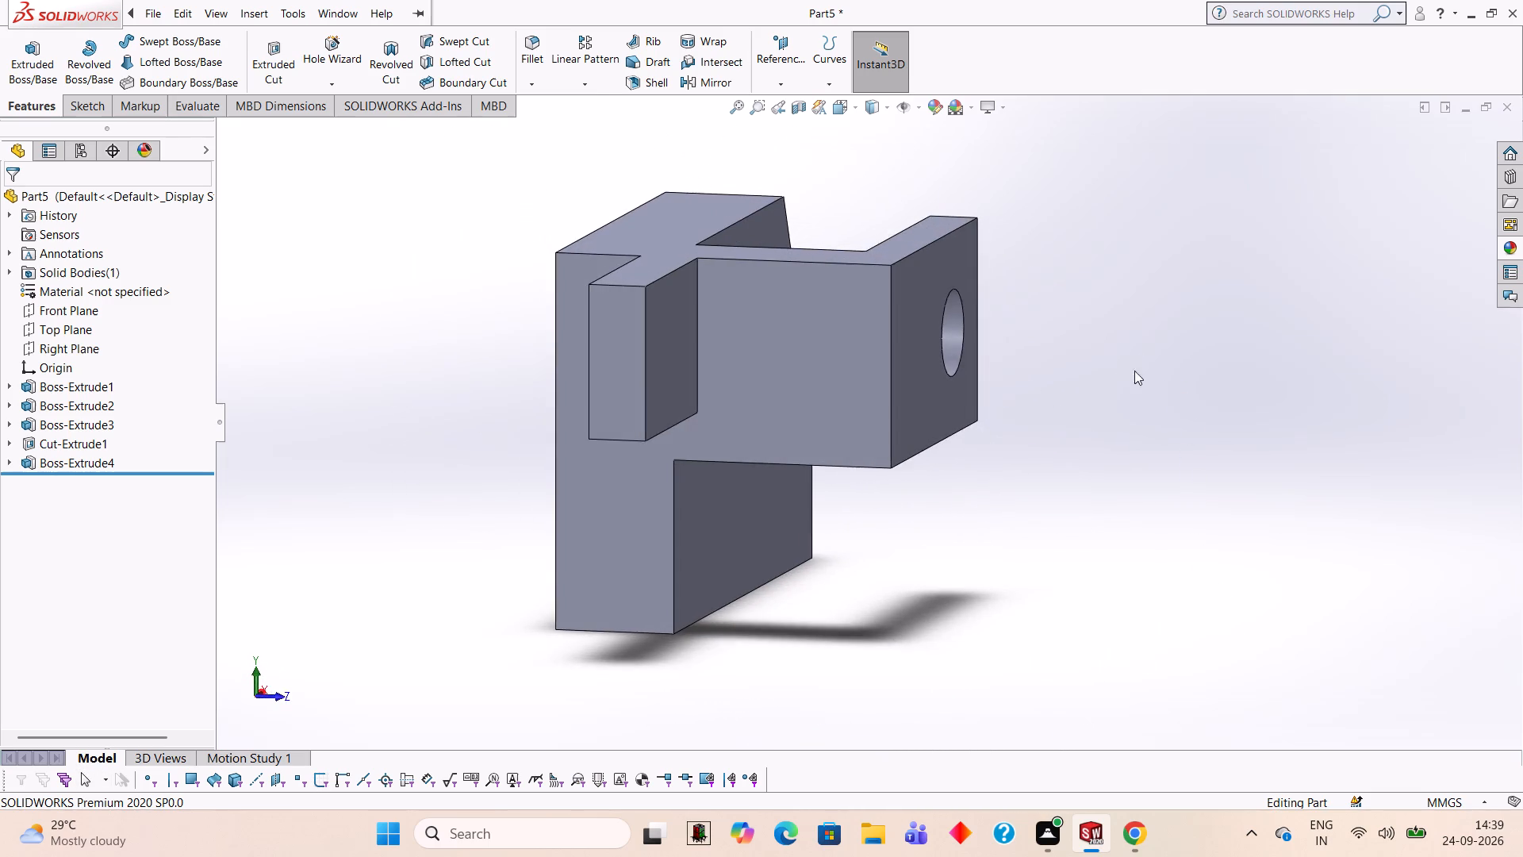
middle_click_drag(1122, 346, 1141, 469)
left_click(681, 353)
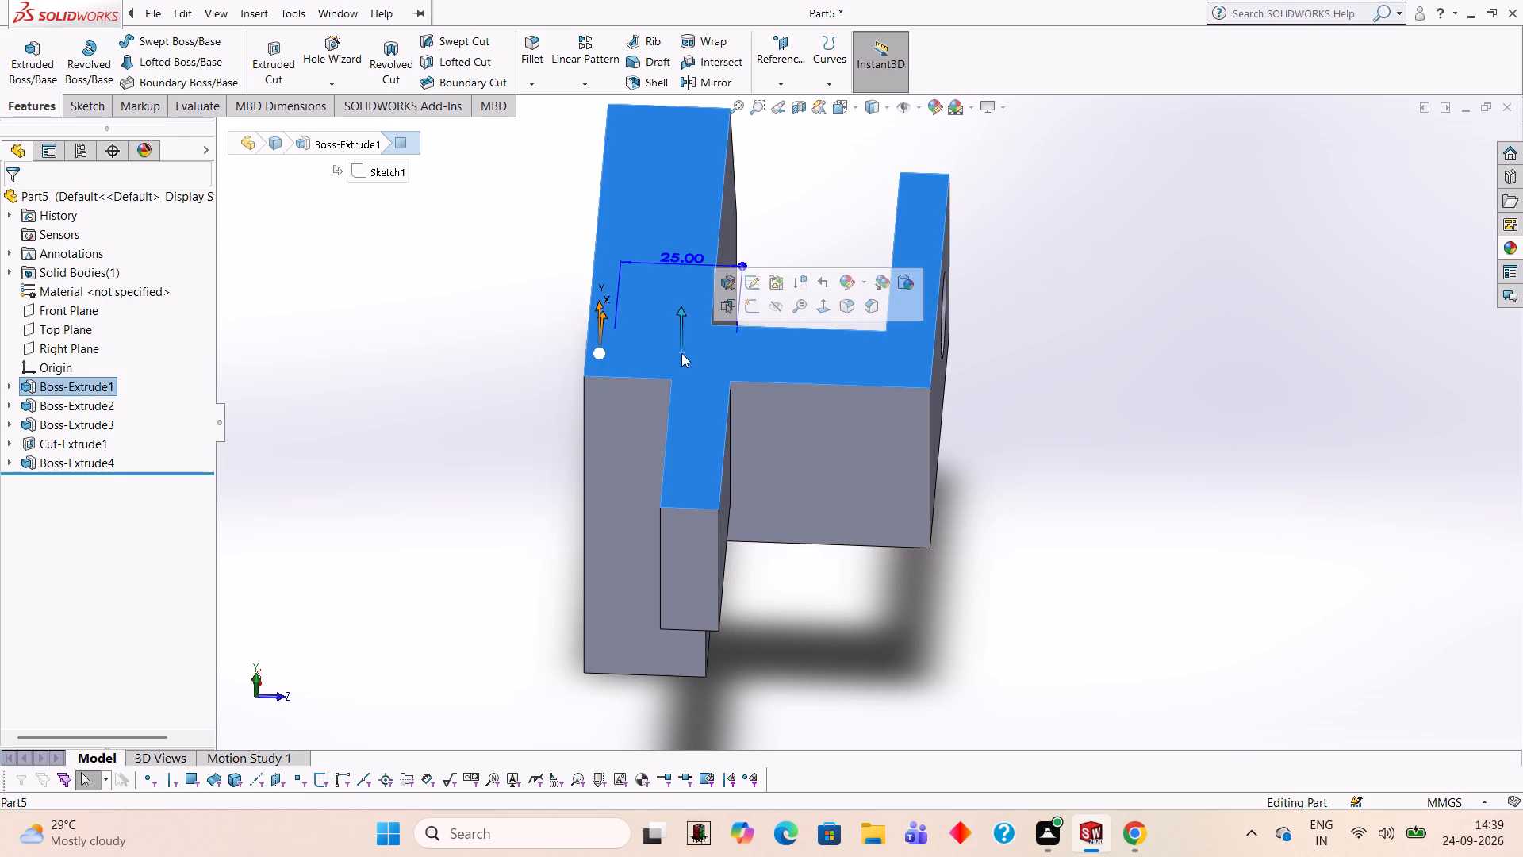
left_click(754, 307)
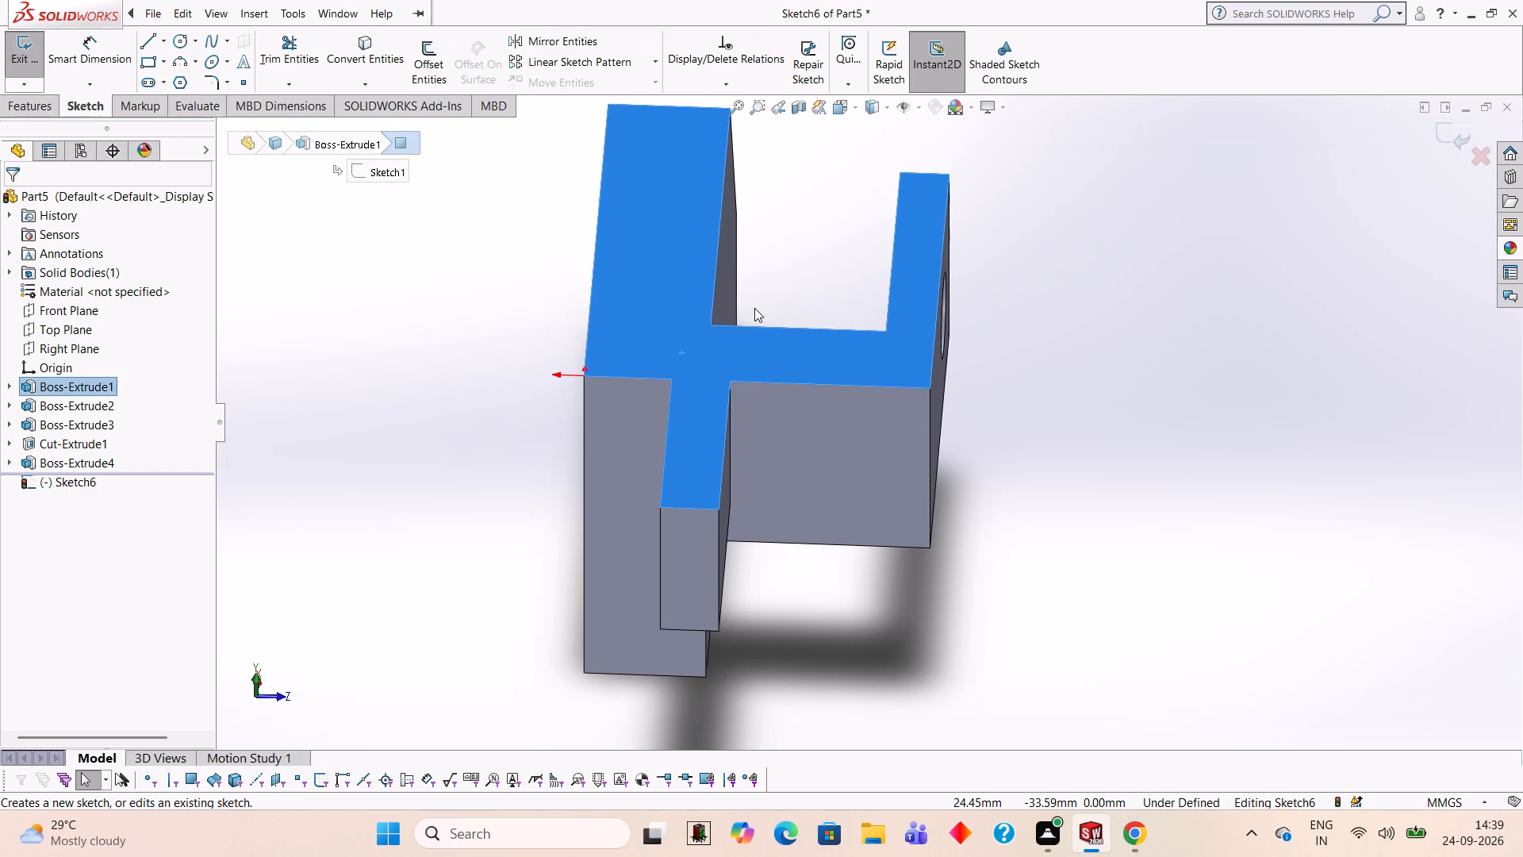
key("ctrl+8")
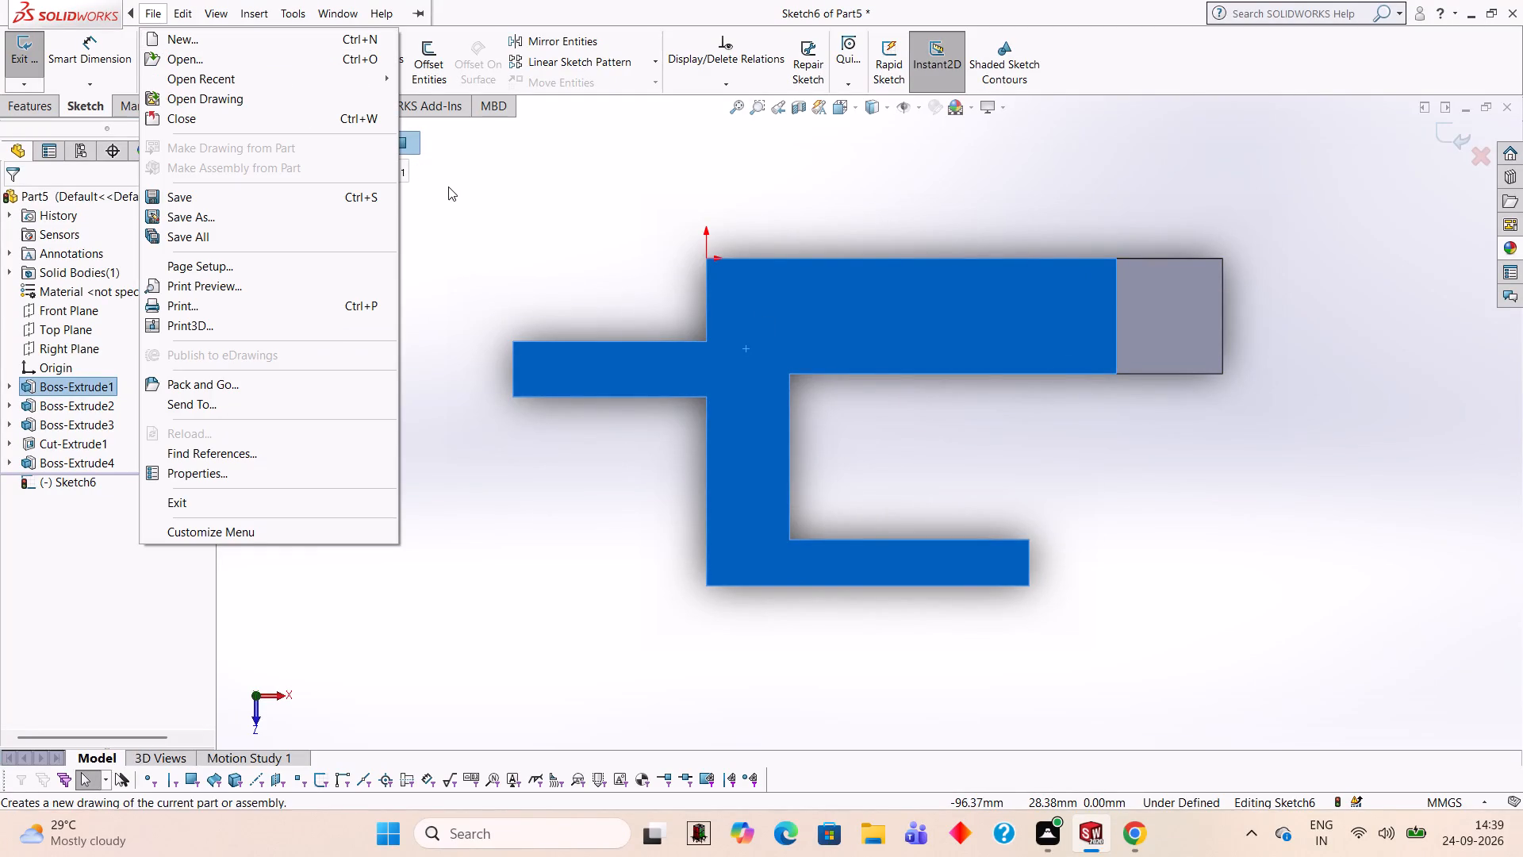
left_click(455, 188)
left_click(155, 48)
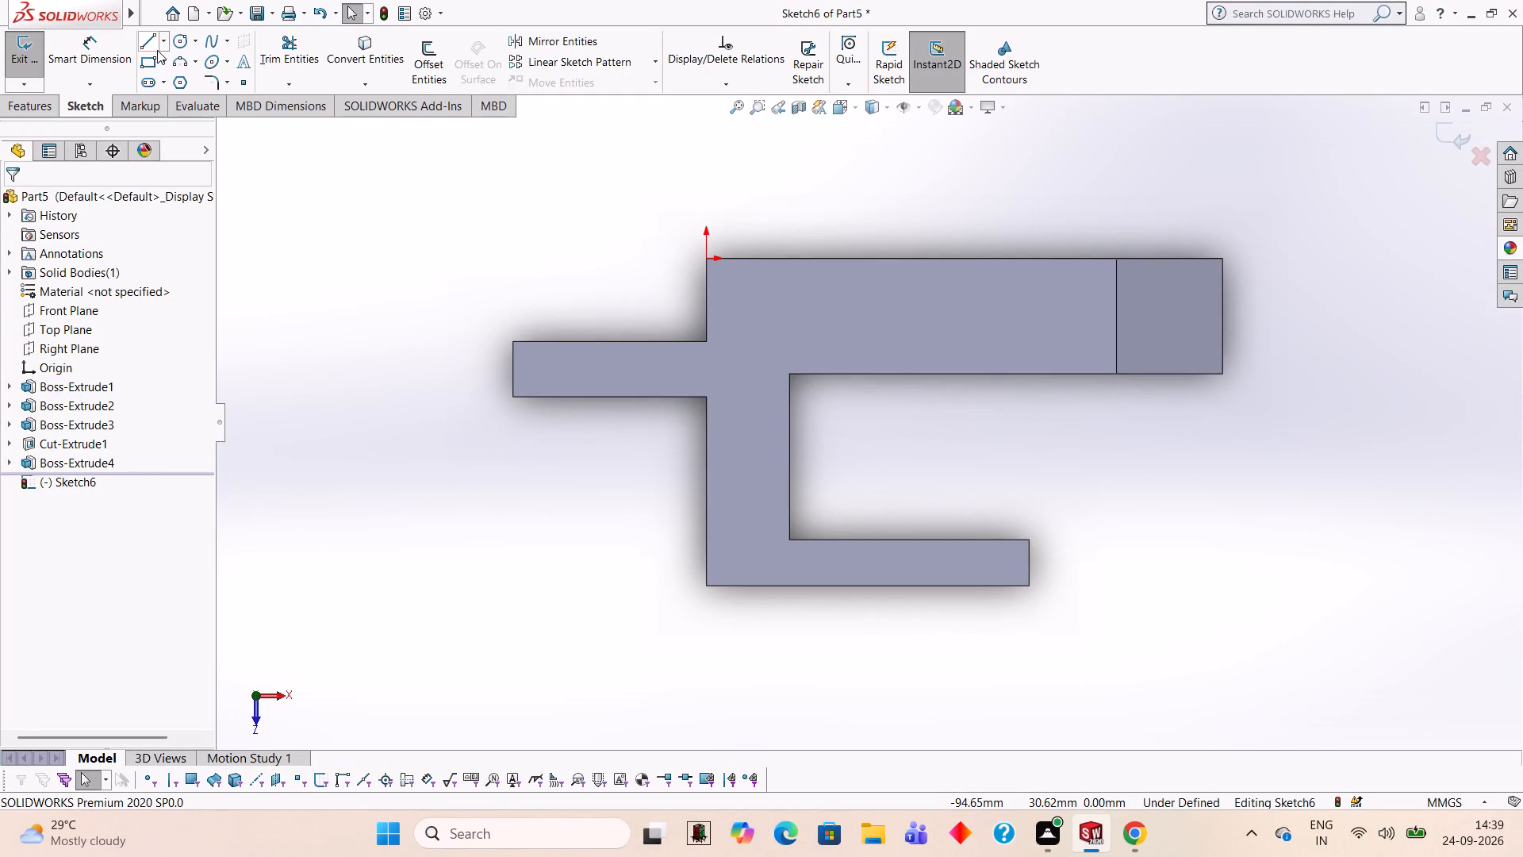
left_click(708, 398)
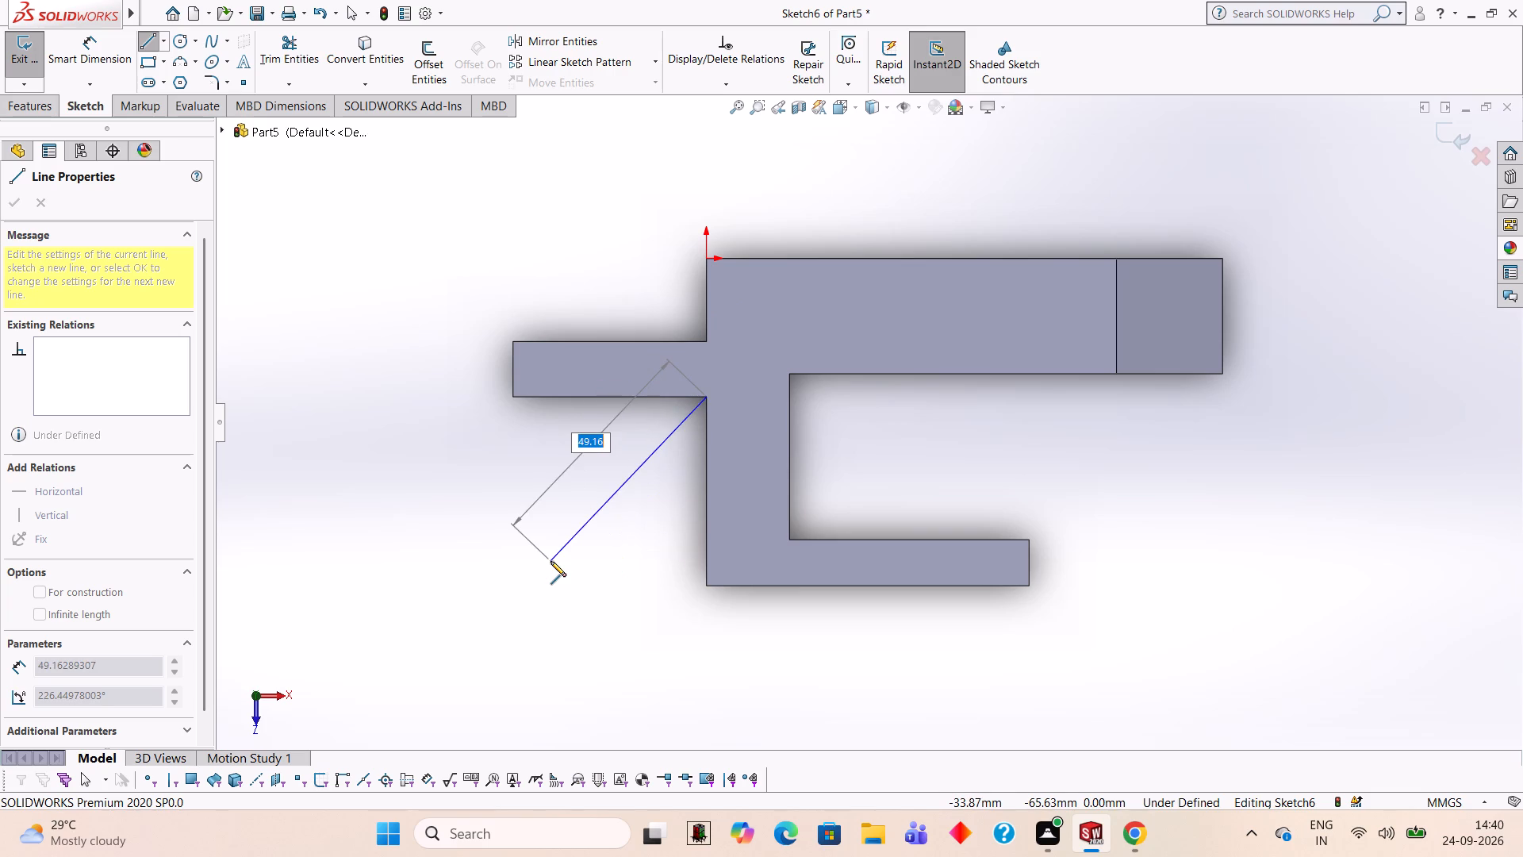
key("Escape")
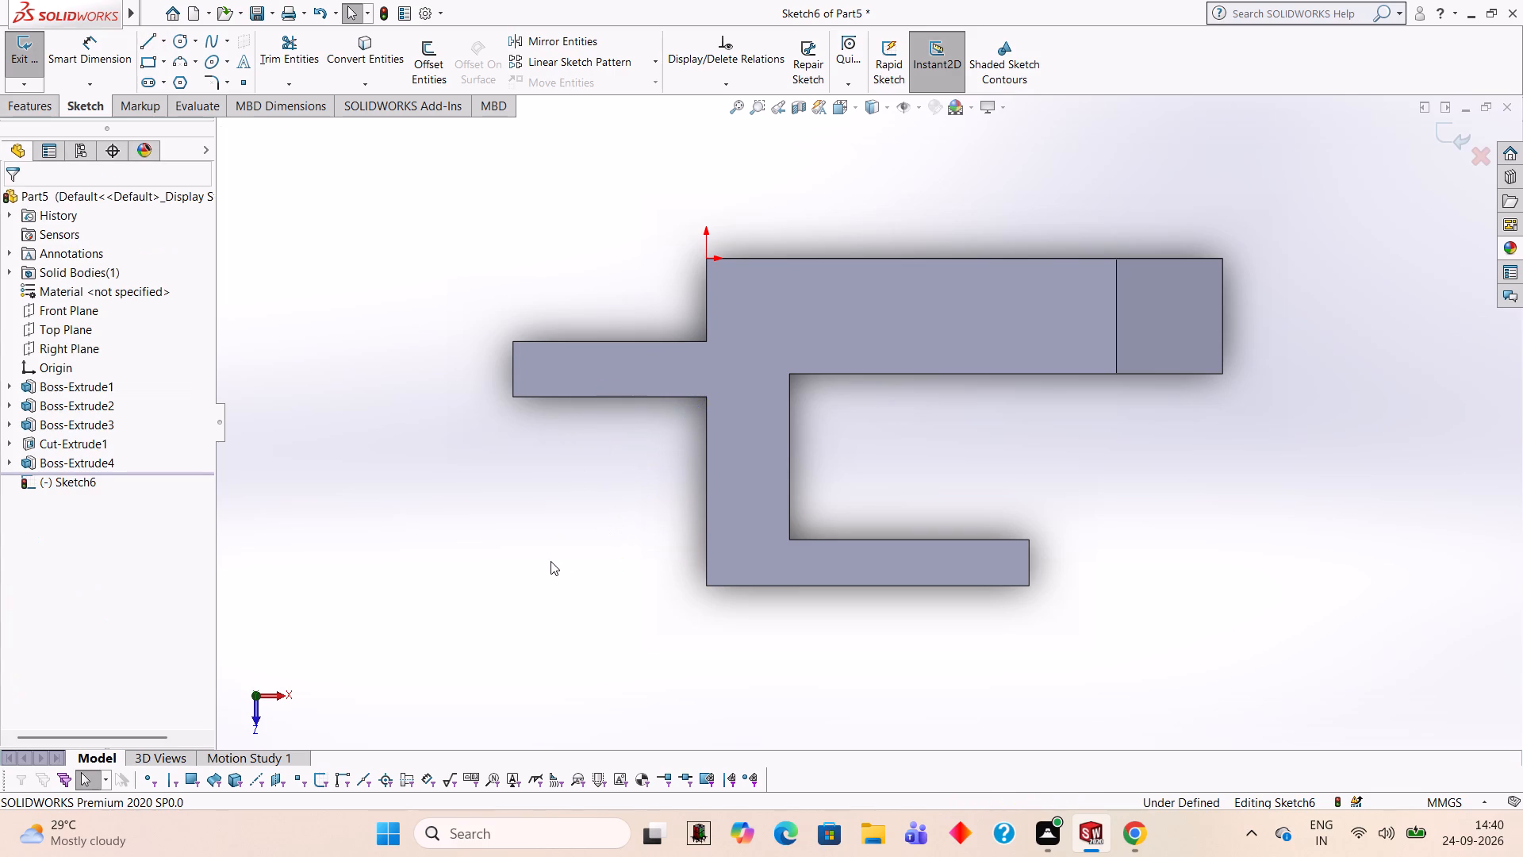
Undo the rectangular side boss together with its whole 12 by 32 mm sketch on the side face.
key("ctrl+z")
key("ctrl+z")
key("ctrl+z")
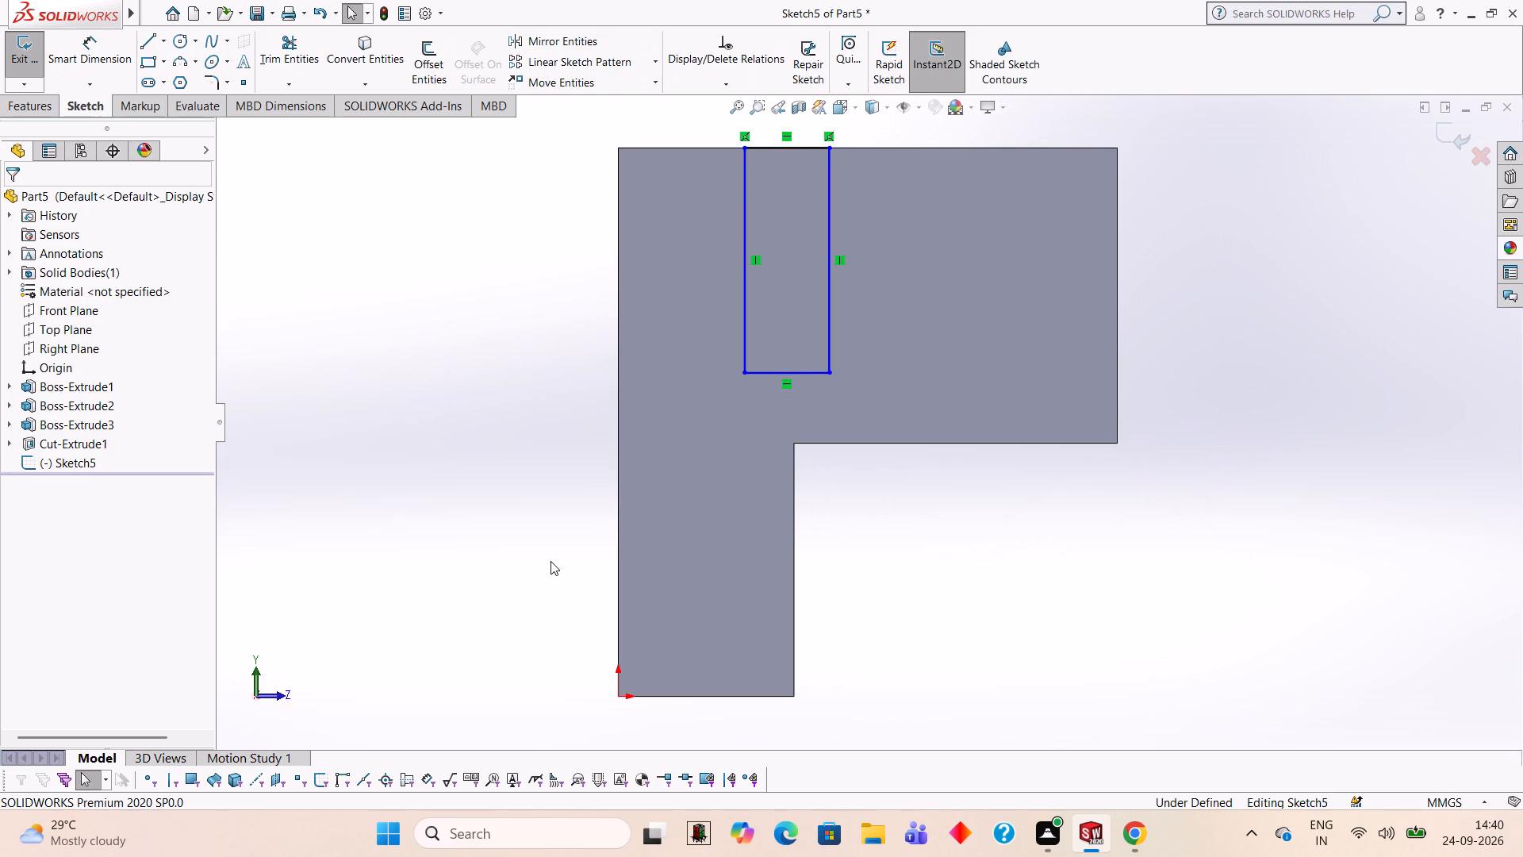
key("ctrl+z")
key("ctrl+z")
key("ctrl+z")
key("ctrl+z")
key("ctrl+z")
key("ctrl+z")
key("ctrl+z")
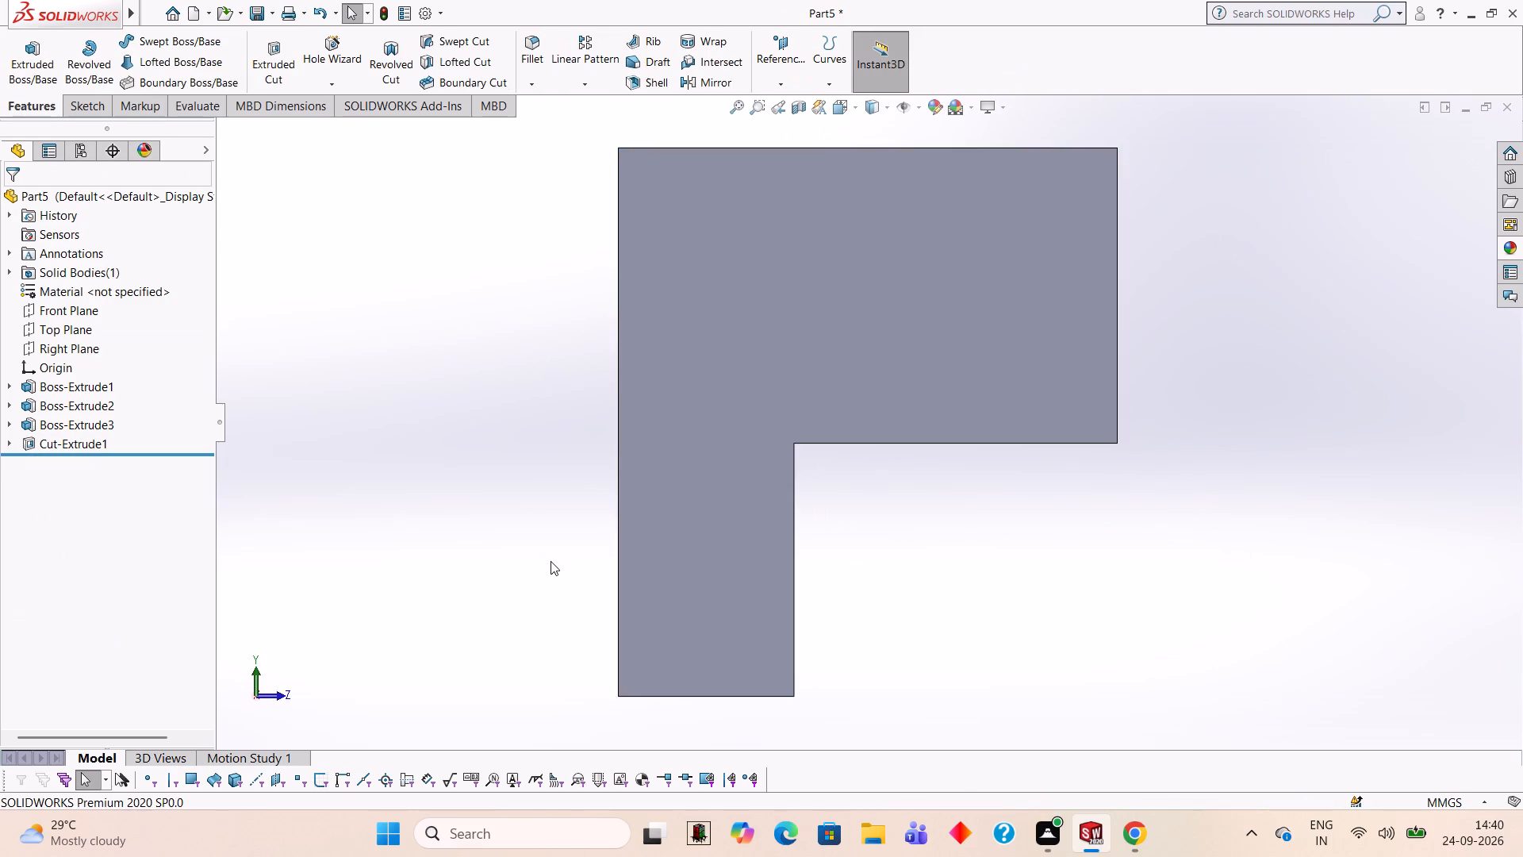
Undo the 18 mm hole cut with its circle sketch and the extrusion of the wall, back to the wall's sketch.
key("ctrl+z")
key("ctrl+z")
key("ctrl+z")
key("ctrl+z")
key("ctrl+z")
key("ctrl+z")
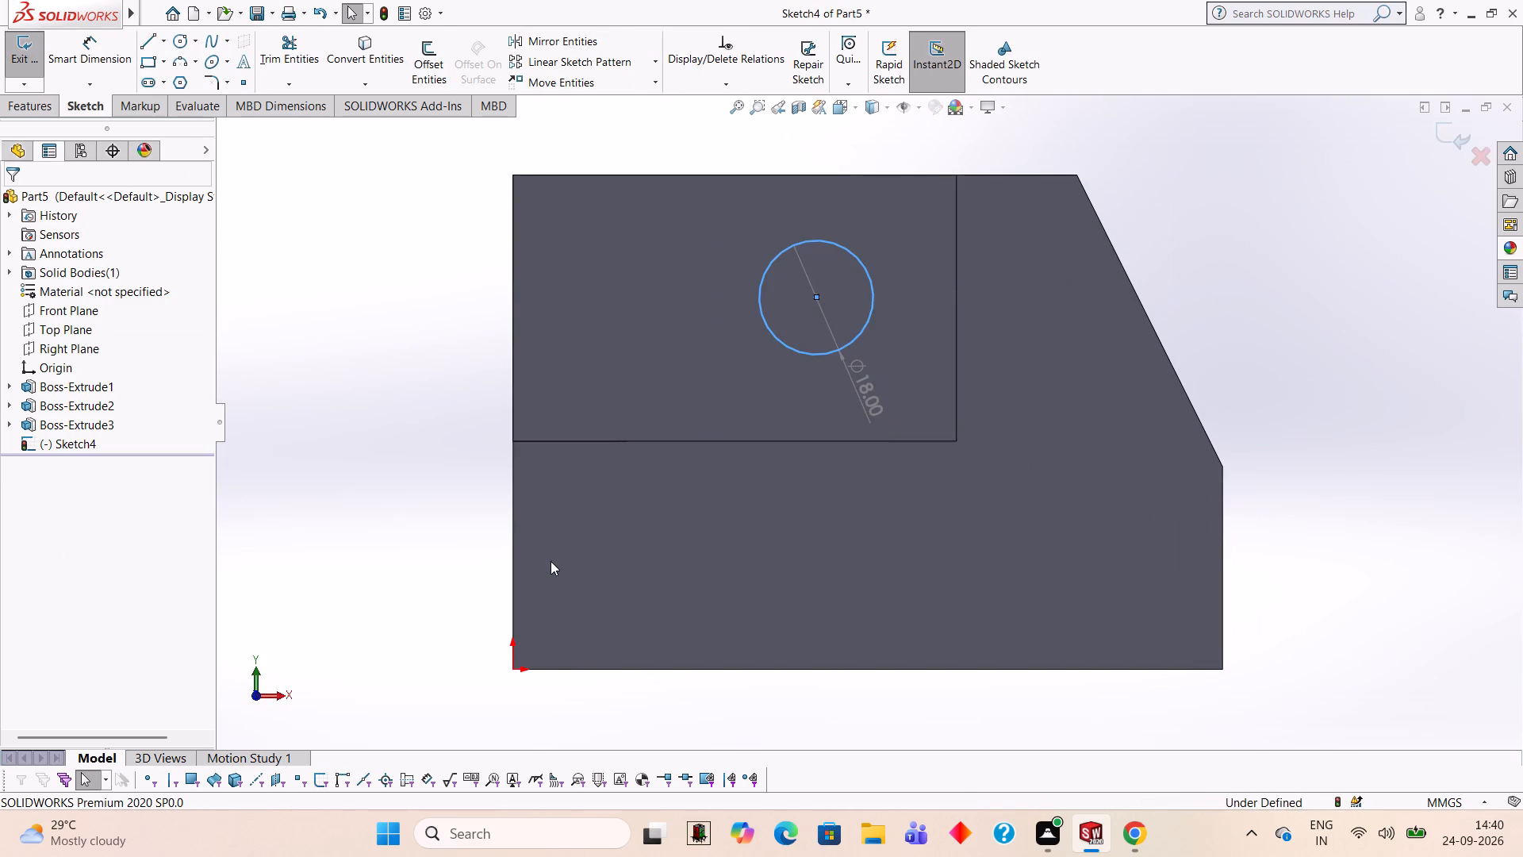
key("ctrl+z")
key("ctrl+z")
key("ctrl+z")
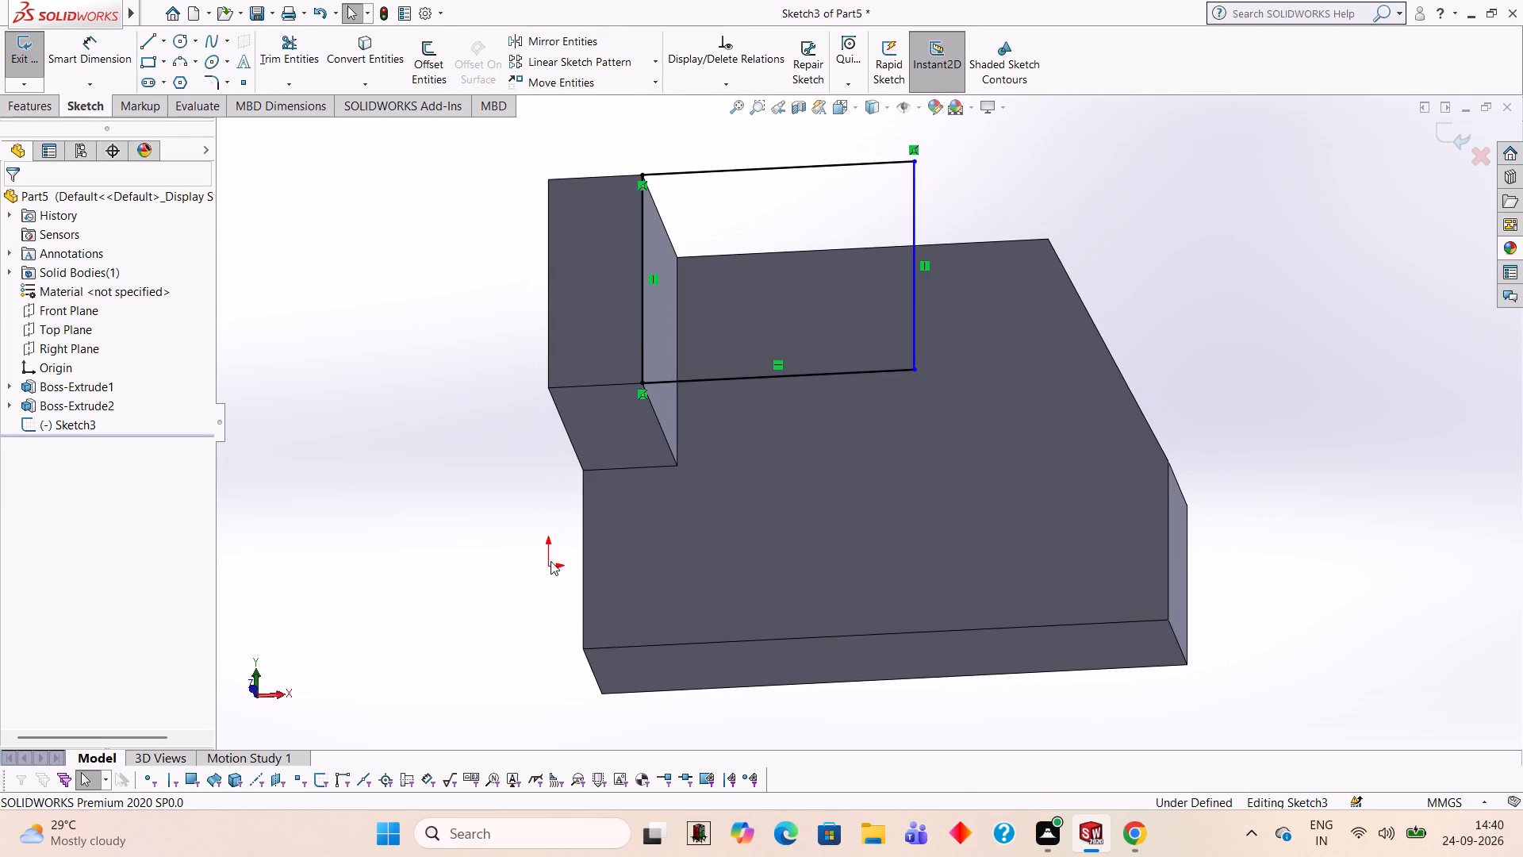
Undo the wall's sketch and the first boss's extrusion, going back to that boss's rectangle sketch on the block's side edge.
key("ctrl+z")
key("ctrl+z")
key("ctrl+z")
key("z")
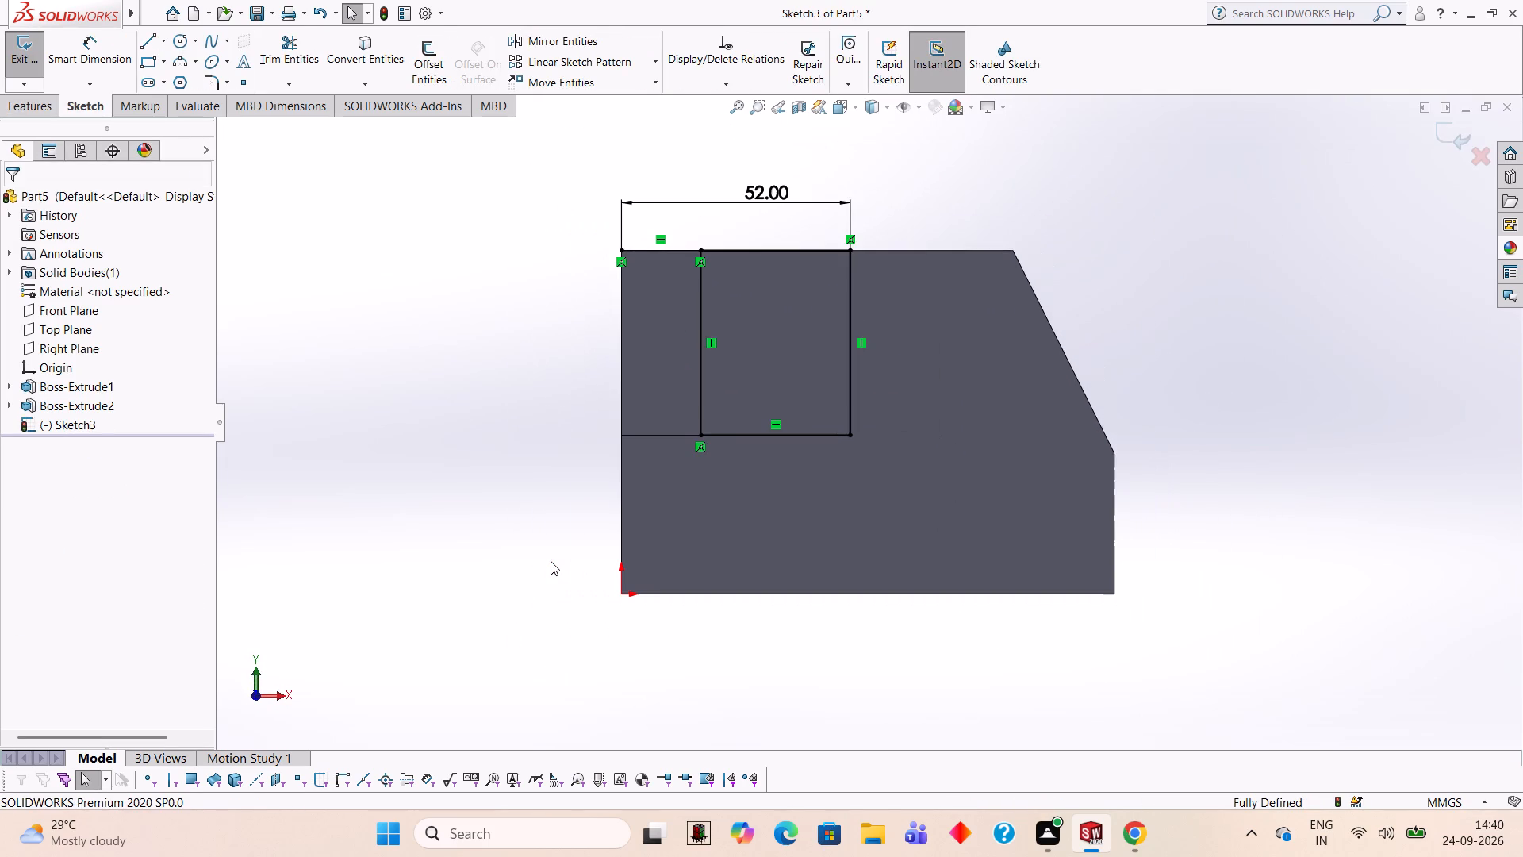
key("ctrl+z")
key("ctrl+z")
key("ctrl+z")
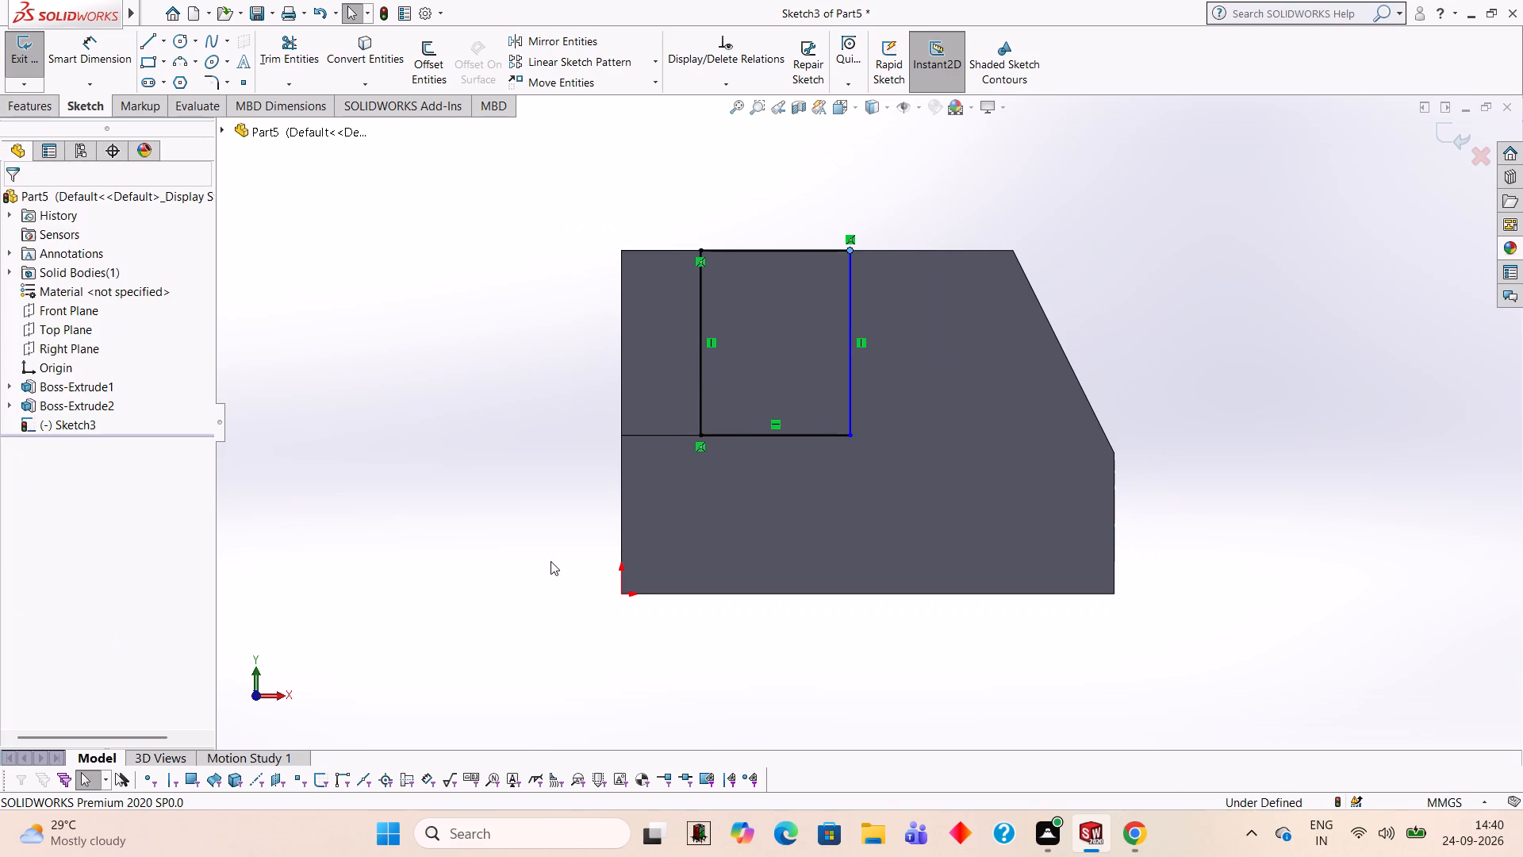
key("ctrl+z")
key("ctrl+z")
key("ctrl+z")
key("ctrl+z")
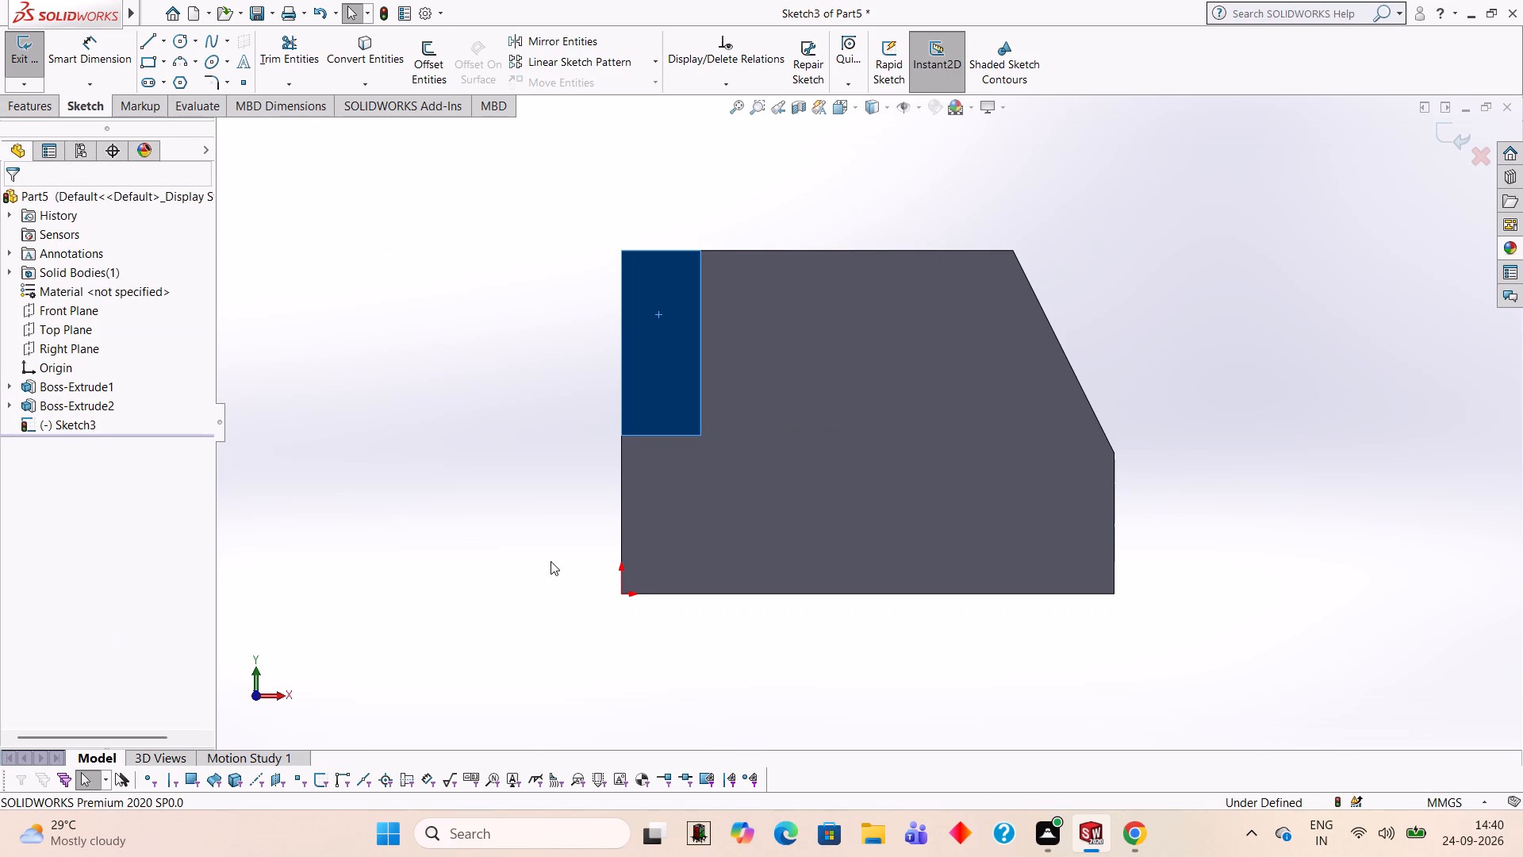
key("ctrl+z")
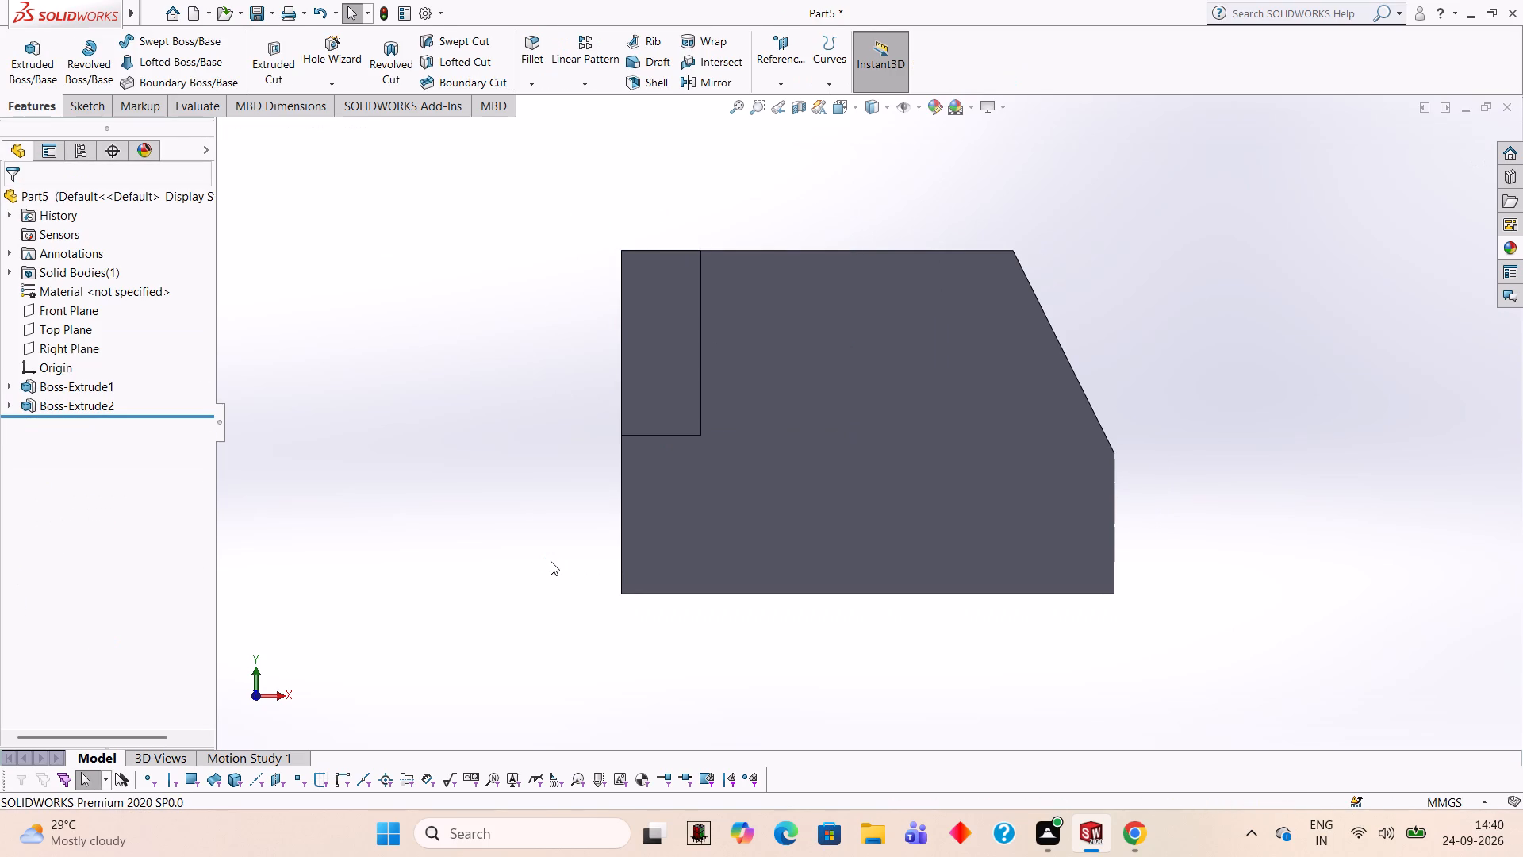
key("ctrl+z")
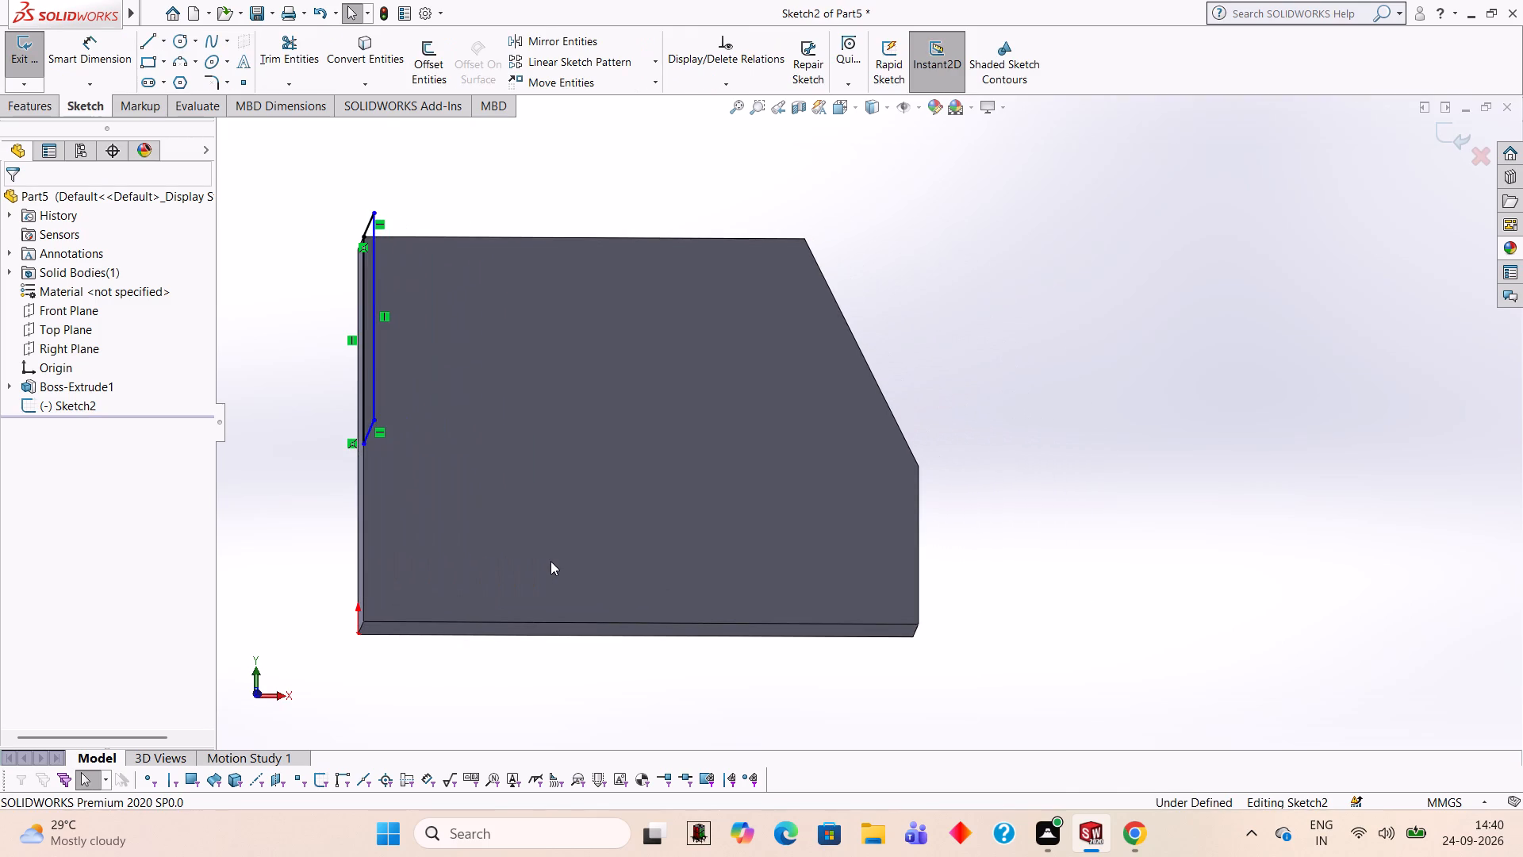
Trim away the outer vertical line and the top line of the boss rectangle.
middle_click_drag(916, 345, 1053, 412)
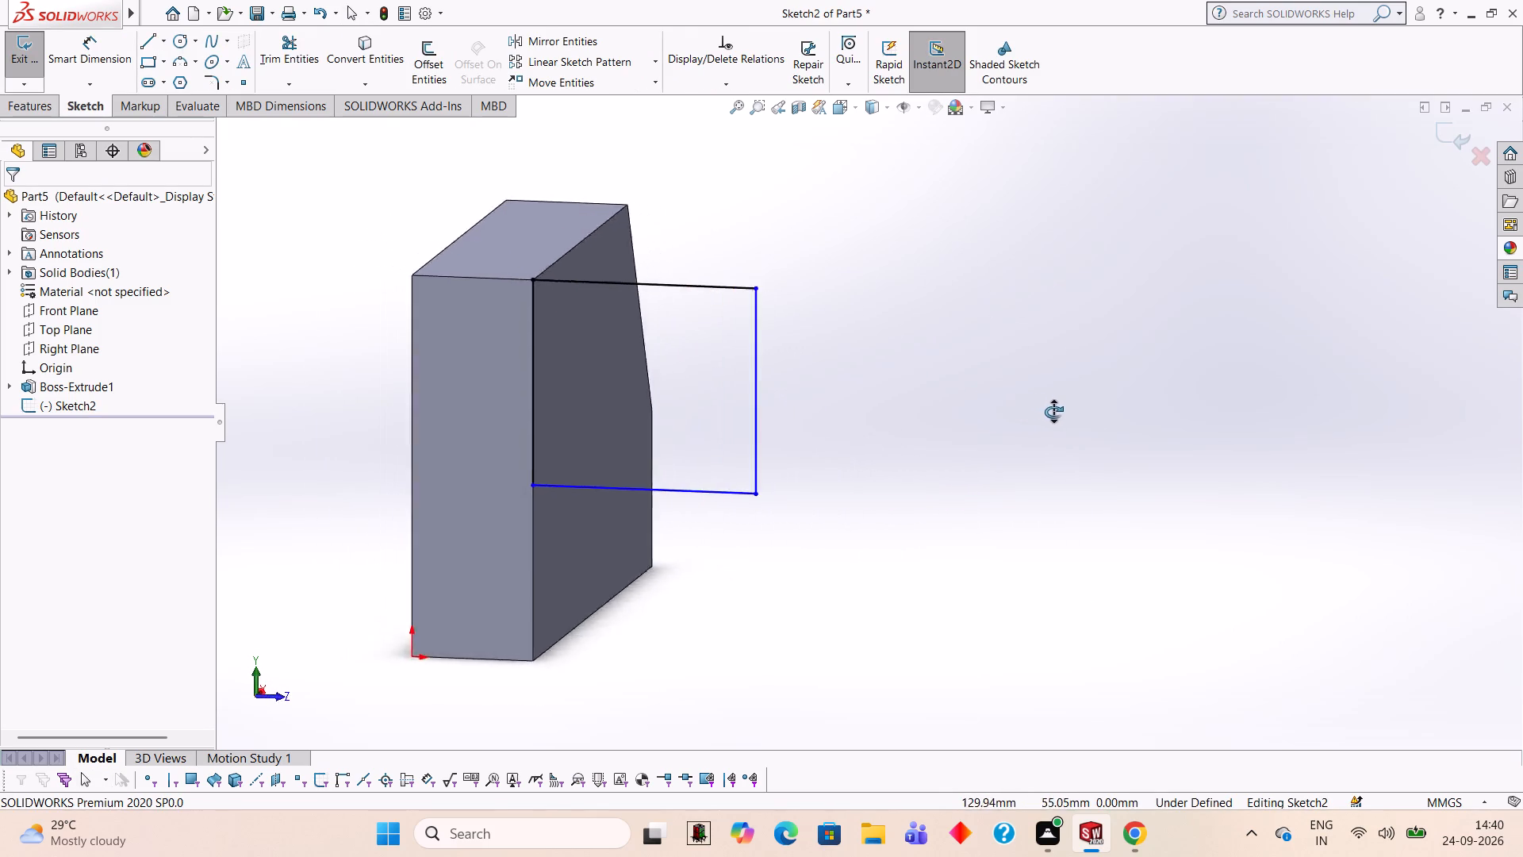
middle_click_drag(1053, 412, 1061, 413)
left_click(309, 68)
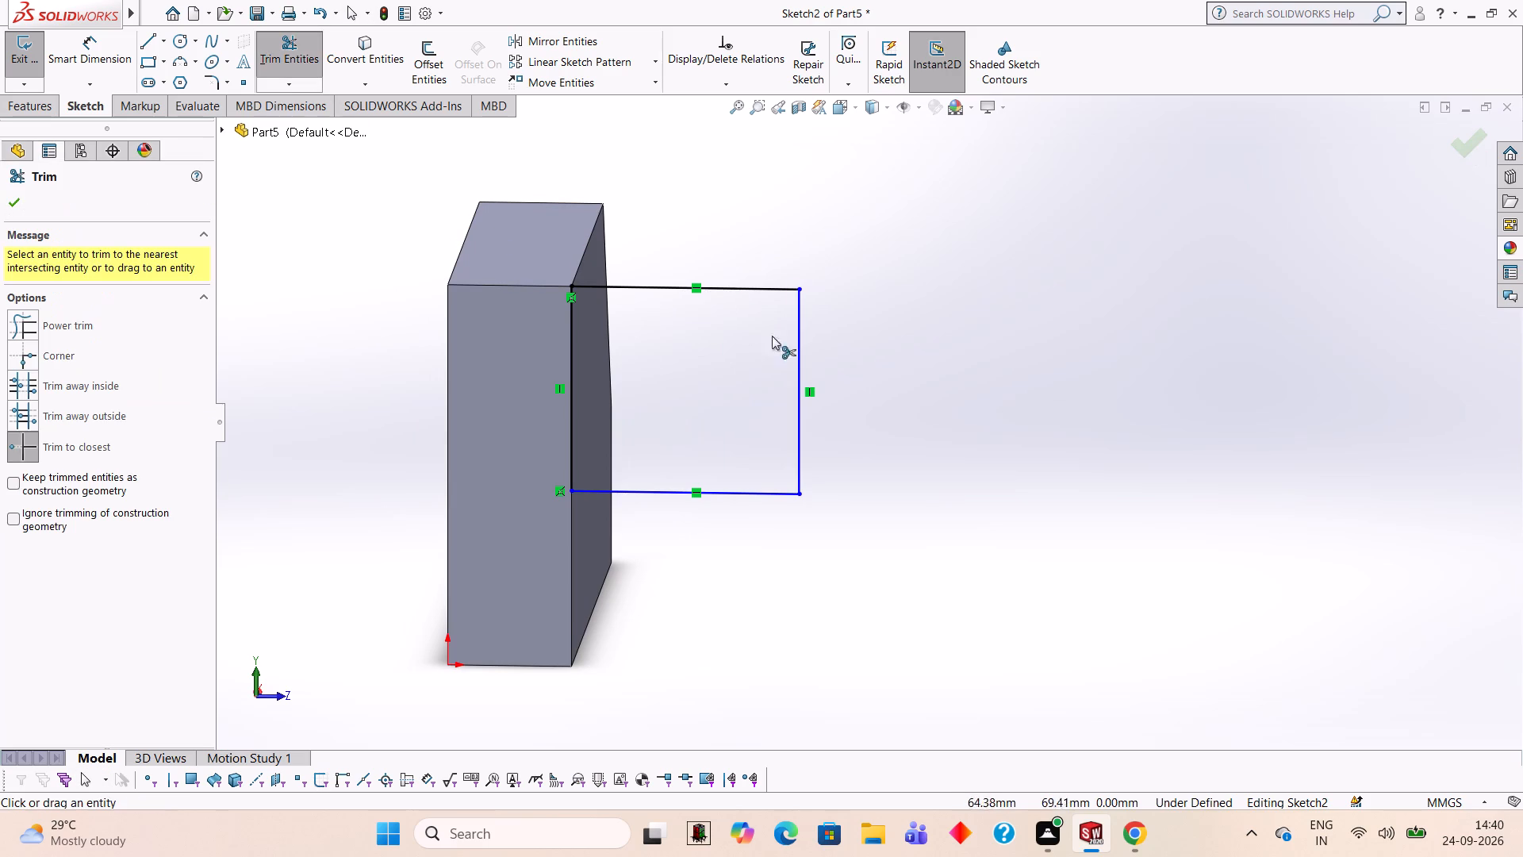
left_click(797, 354)
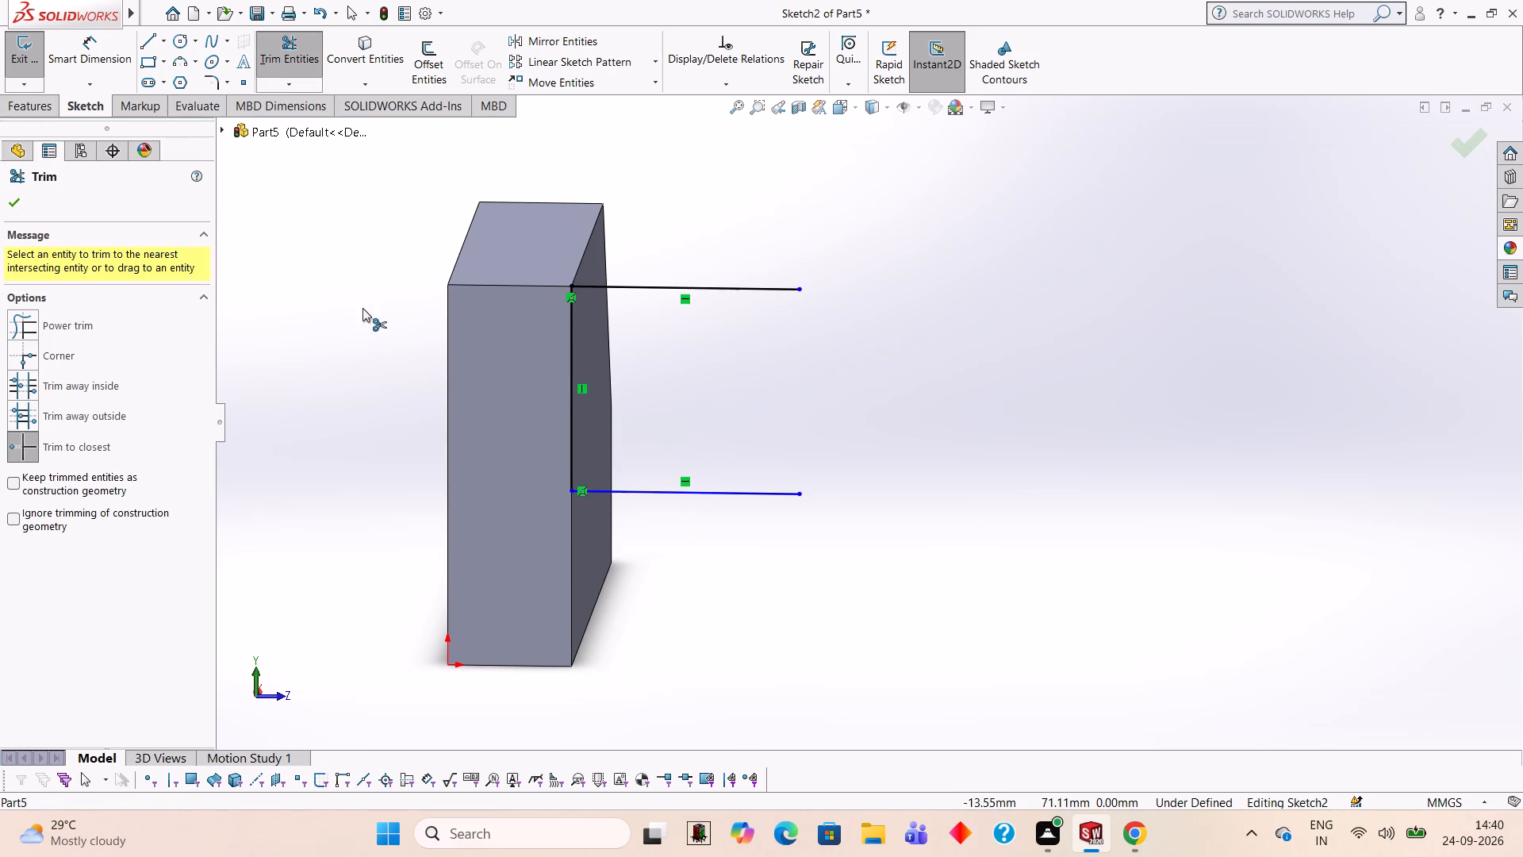
left_click(698, 289)
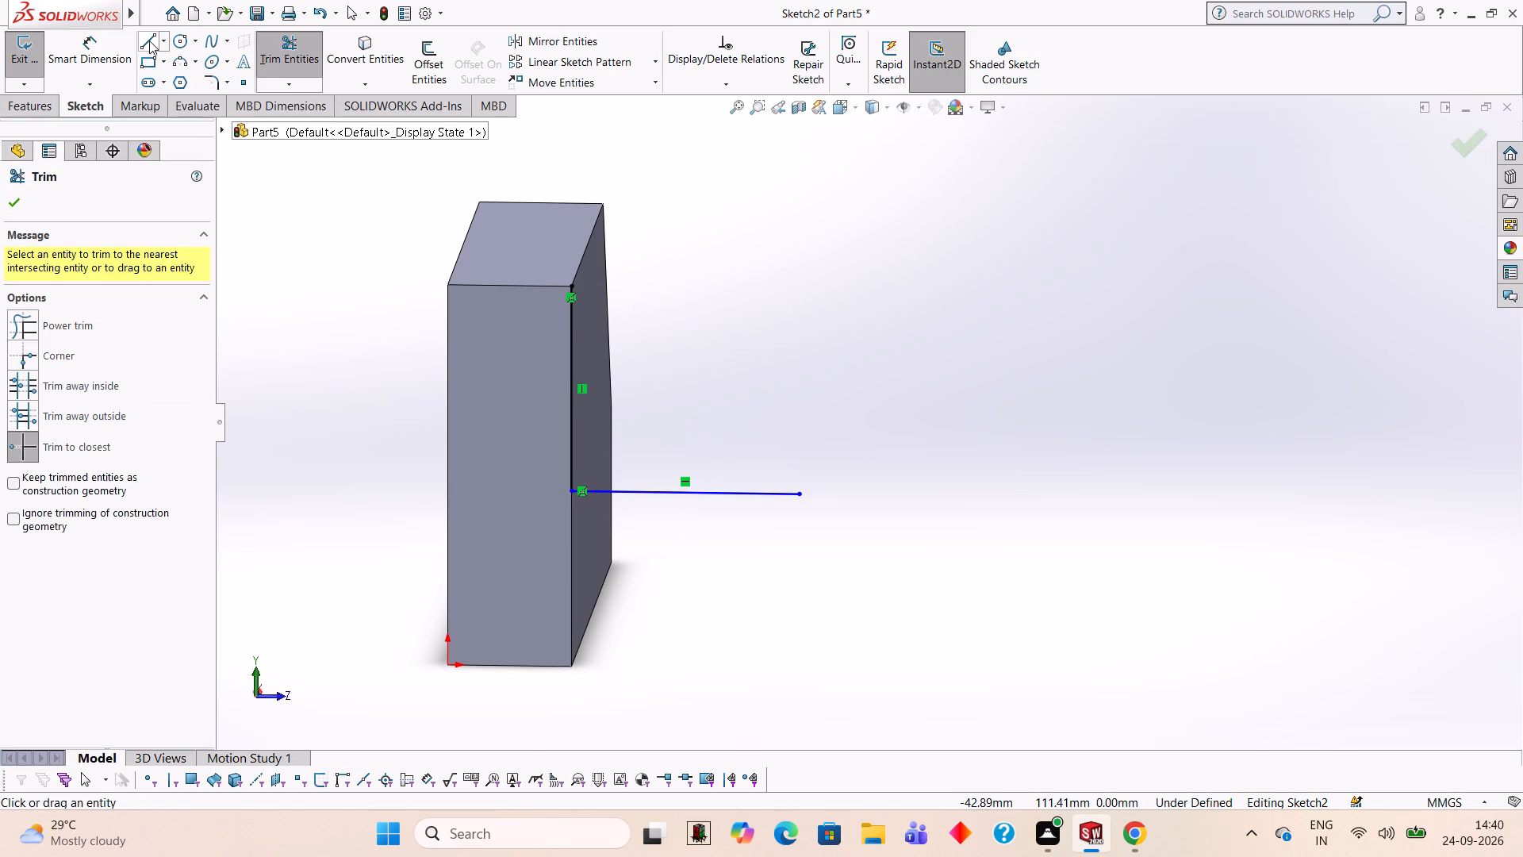
Redraw the rectangle's top line 46 mm long from the block's upper corner and close the outer side with a vertical line.
left_click(149, 40)
left_click(570, 286)
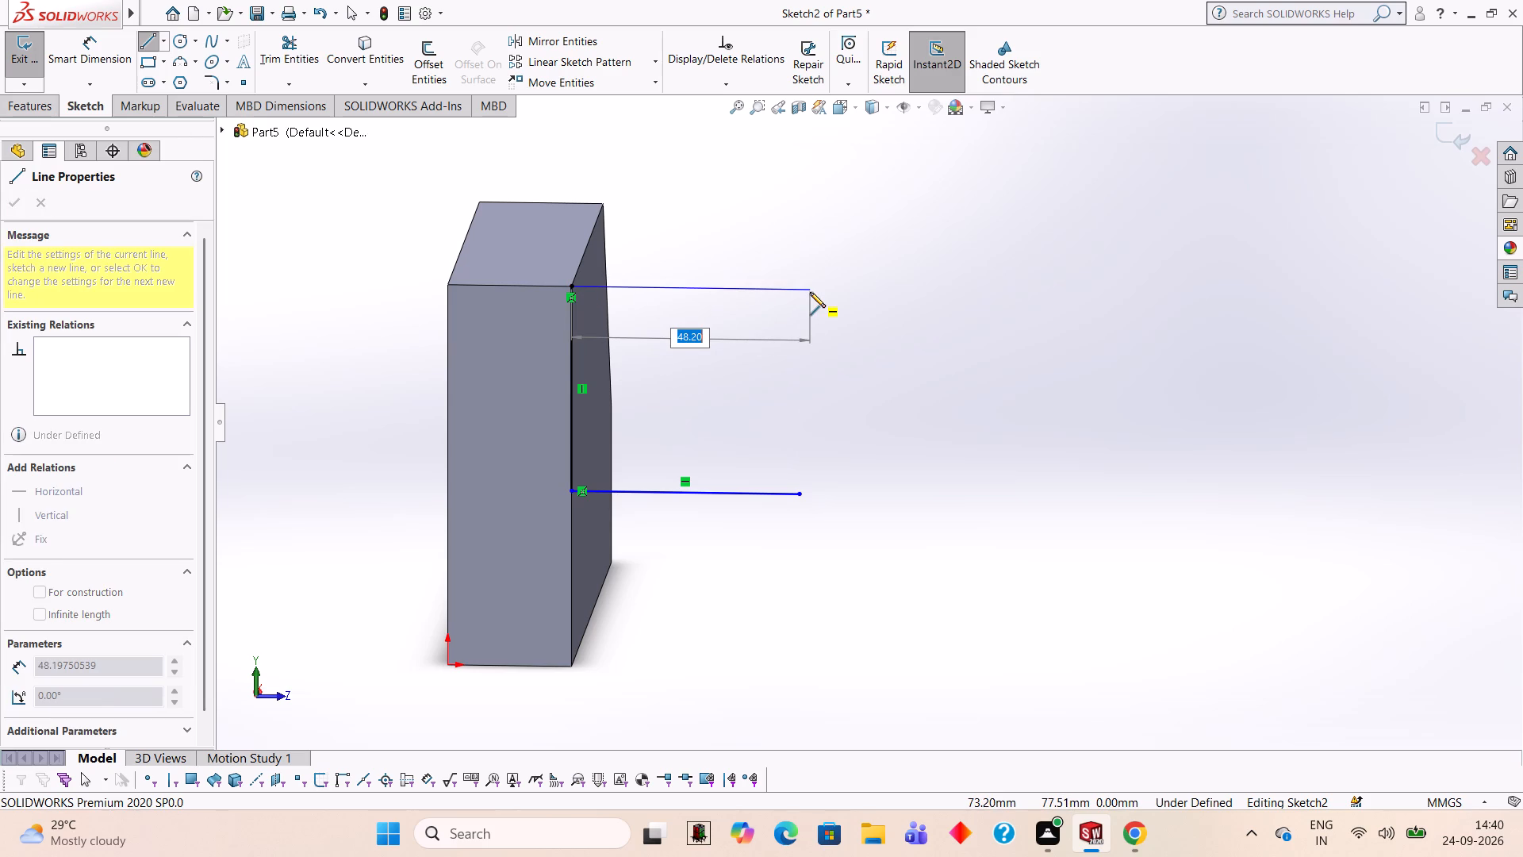
key("4")
key("6")
key("Return")
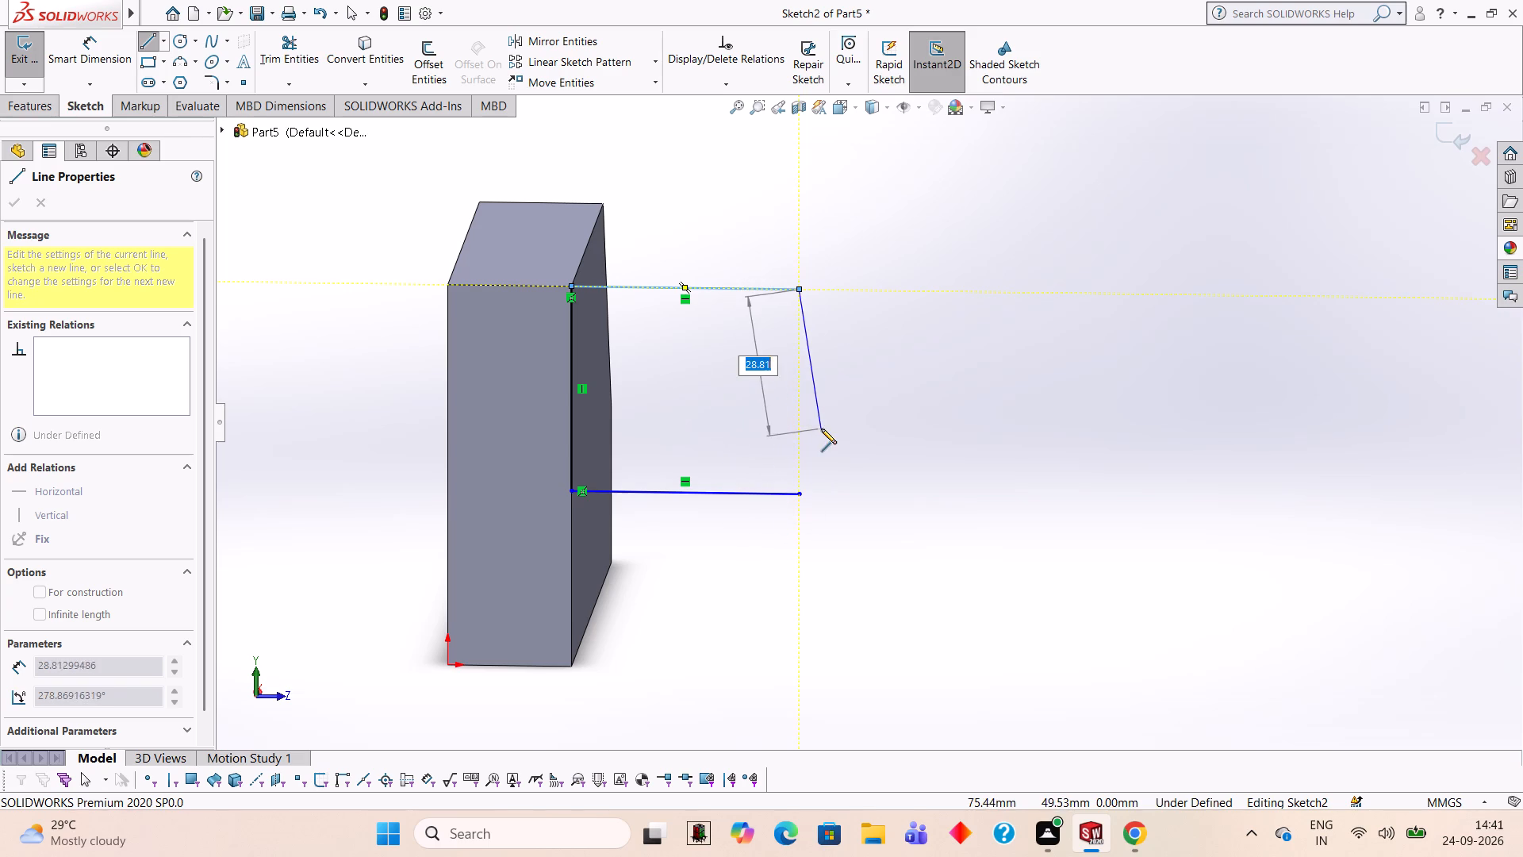
left_click(800, 492)
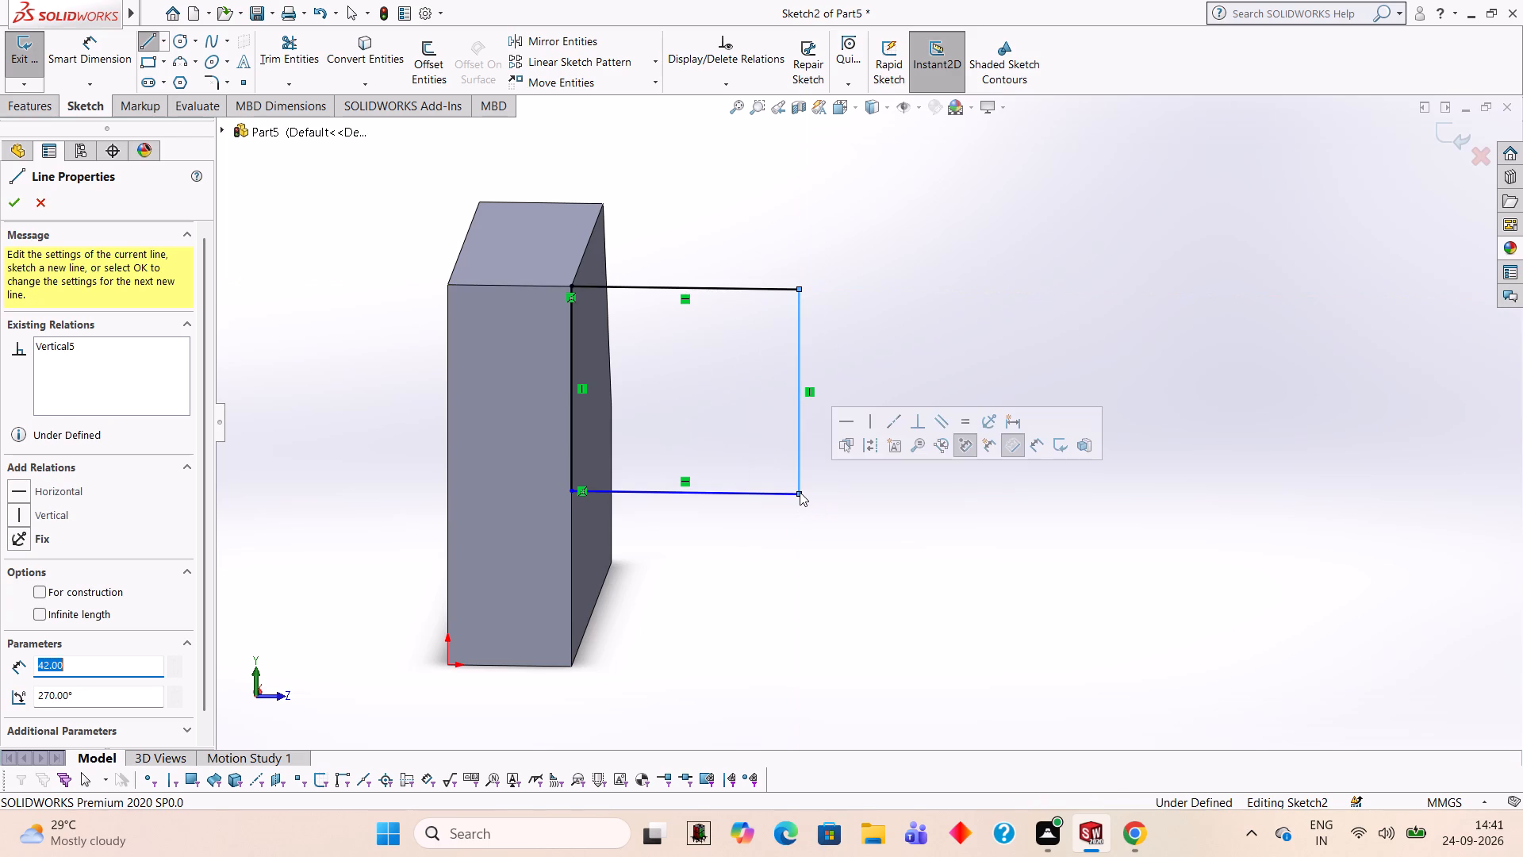
Extrude the rectangle 18 mm in the reversed direction, along the block's sloped-corner face, merged with the body.
left_click(10, 105)
left_click(22, 68)
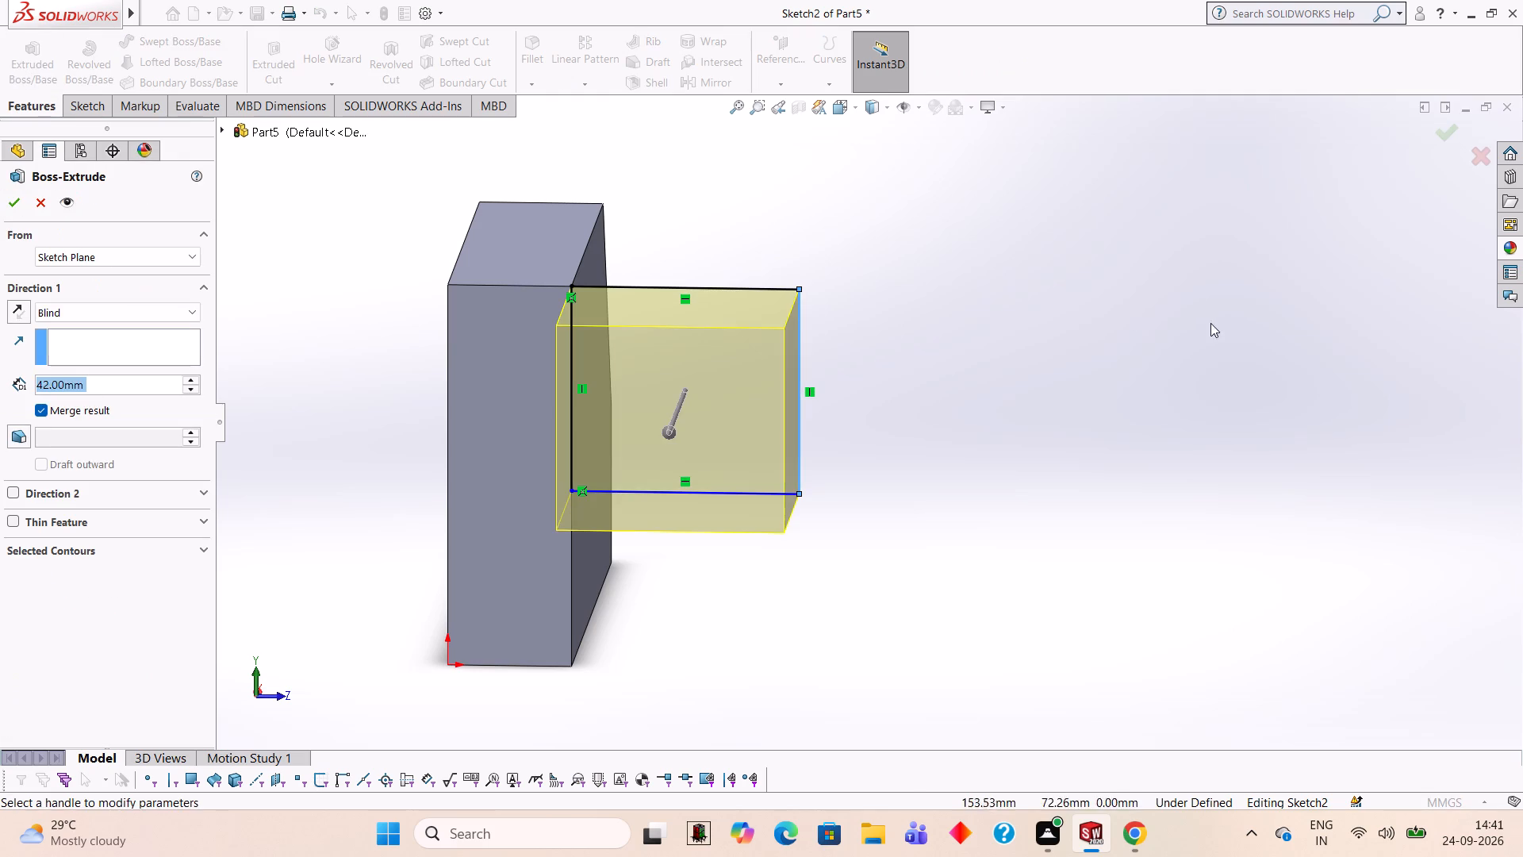
middle_click_drag(1213, 323, 1114, 342)
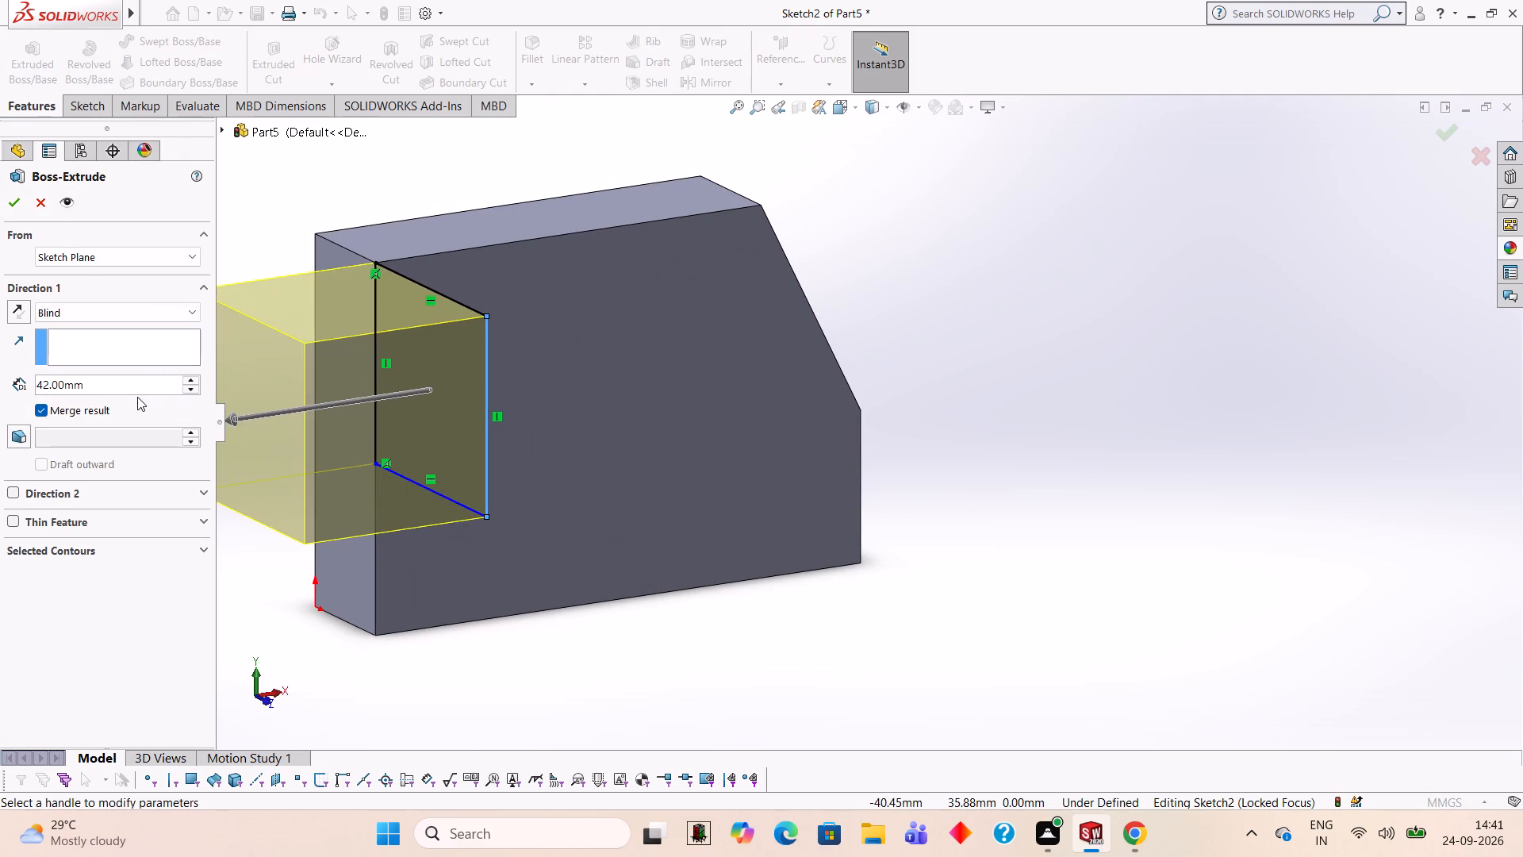
left_click(135, 389)
key("BackSpace")
key("BackSpace")
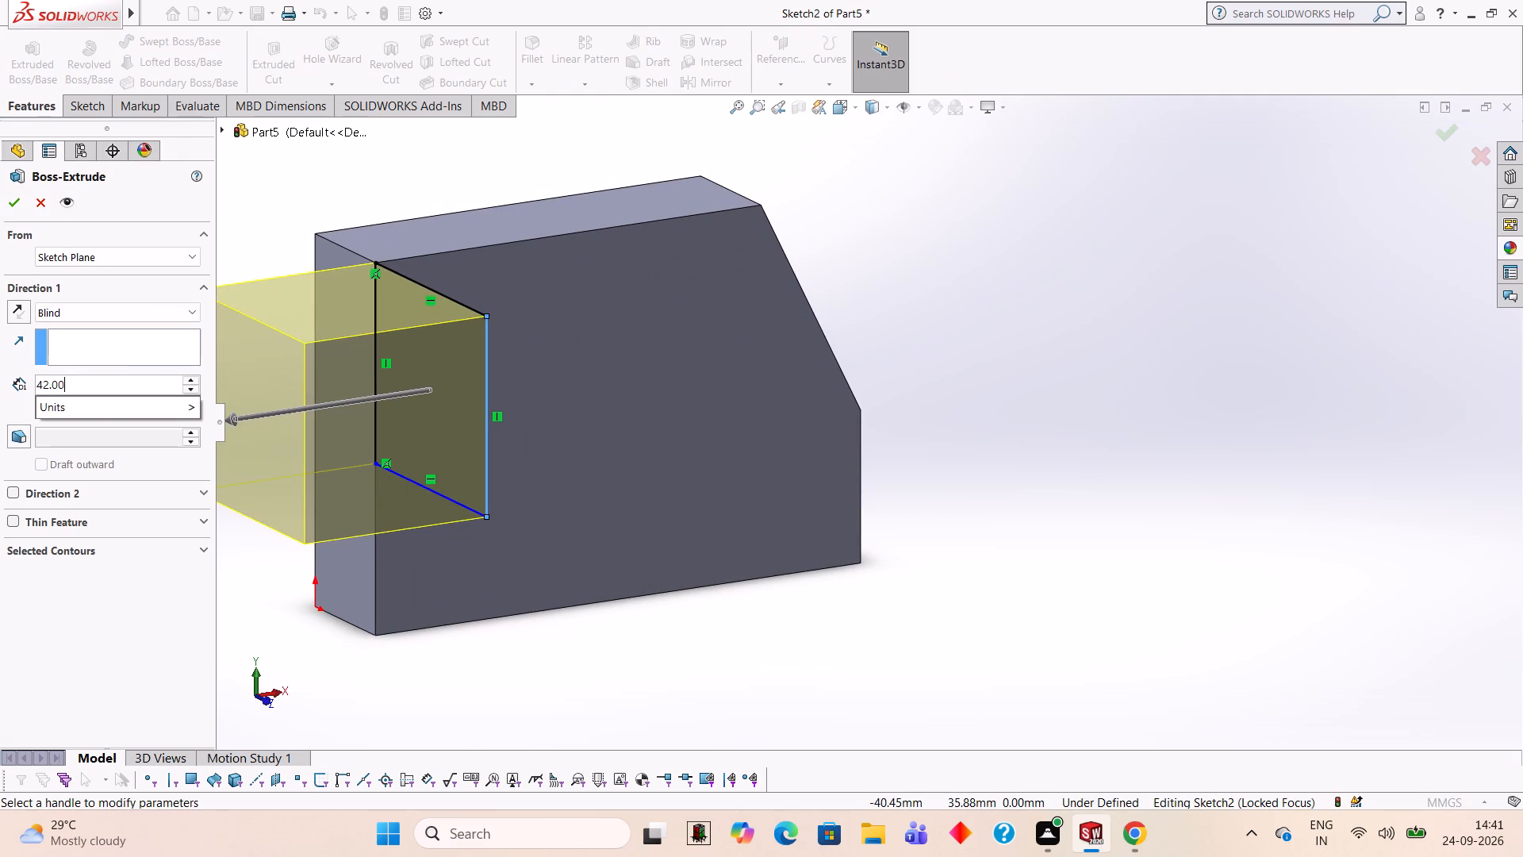
key("BackSpace")
key("BackSpace")
key("BackSpace")
key("BackSpace")
key("BackSpace")
key("BackSpace")
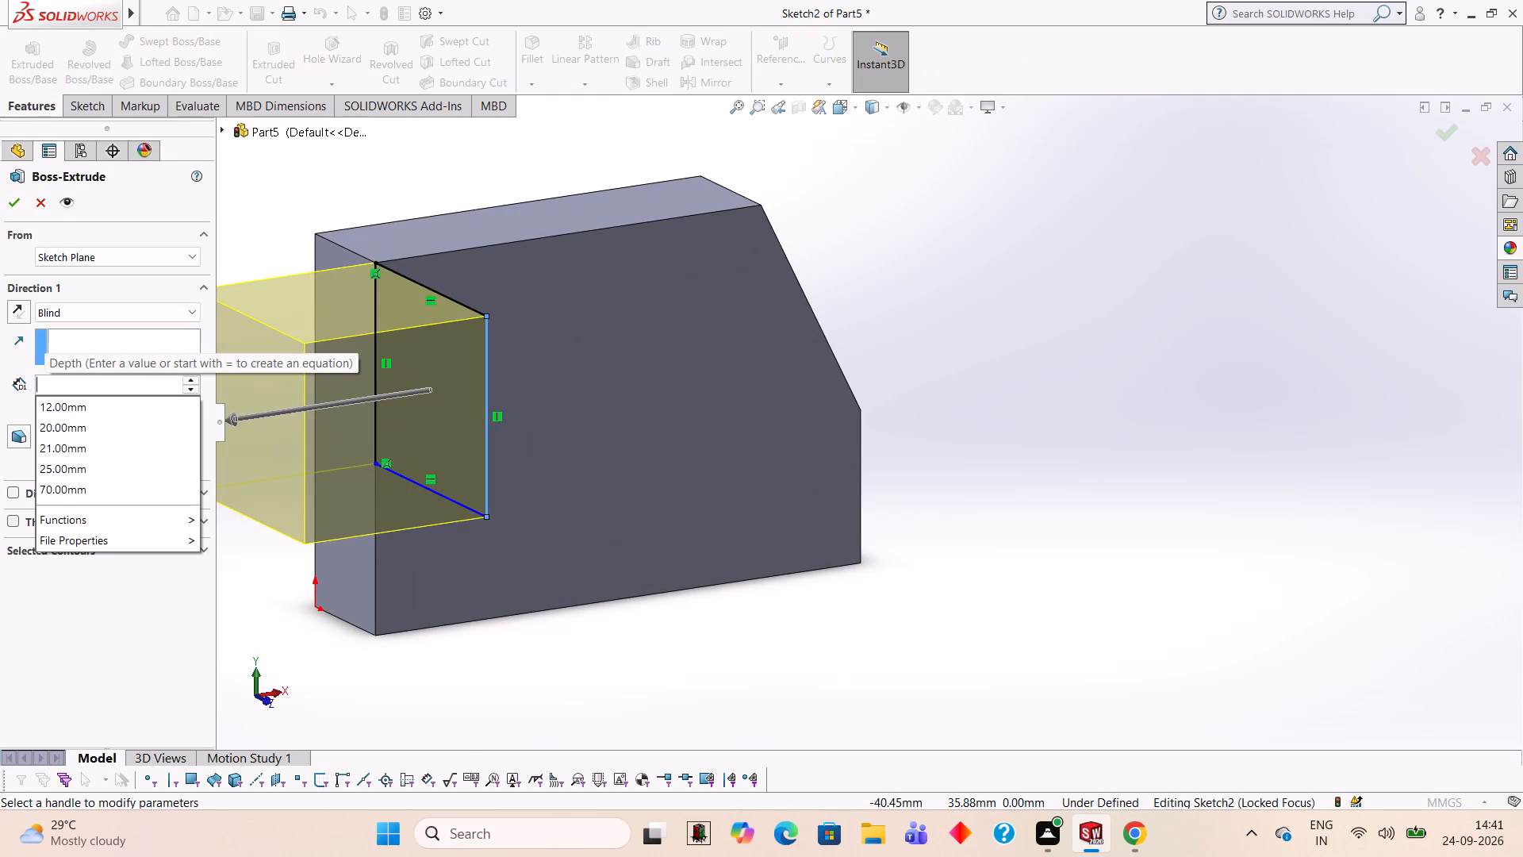
type("18")
key("Return")
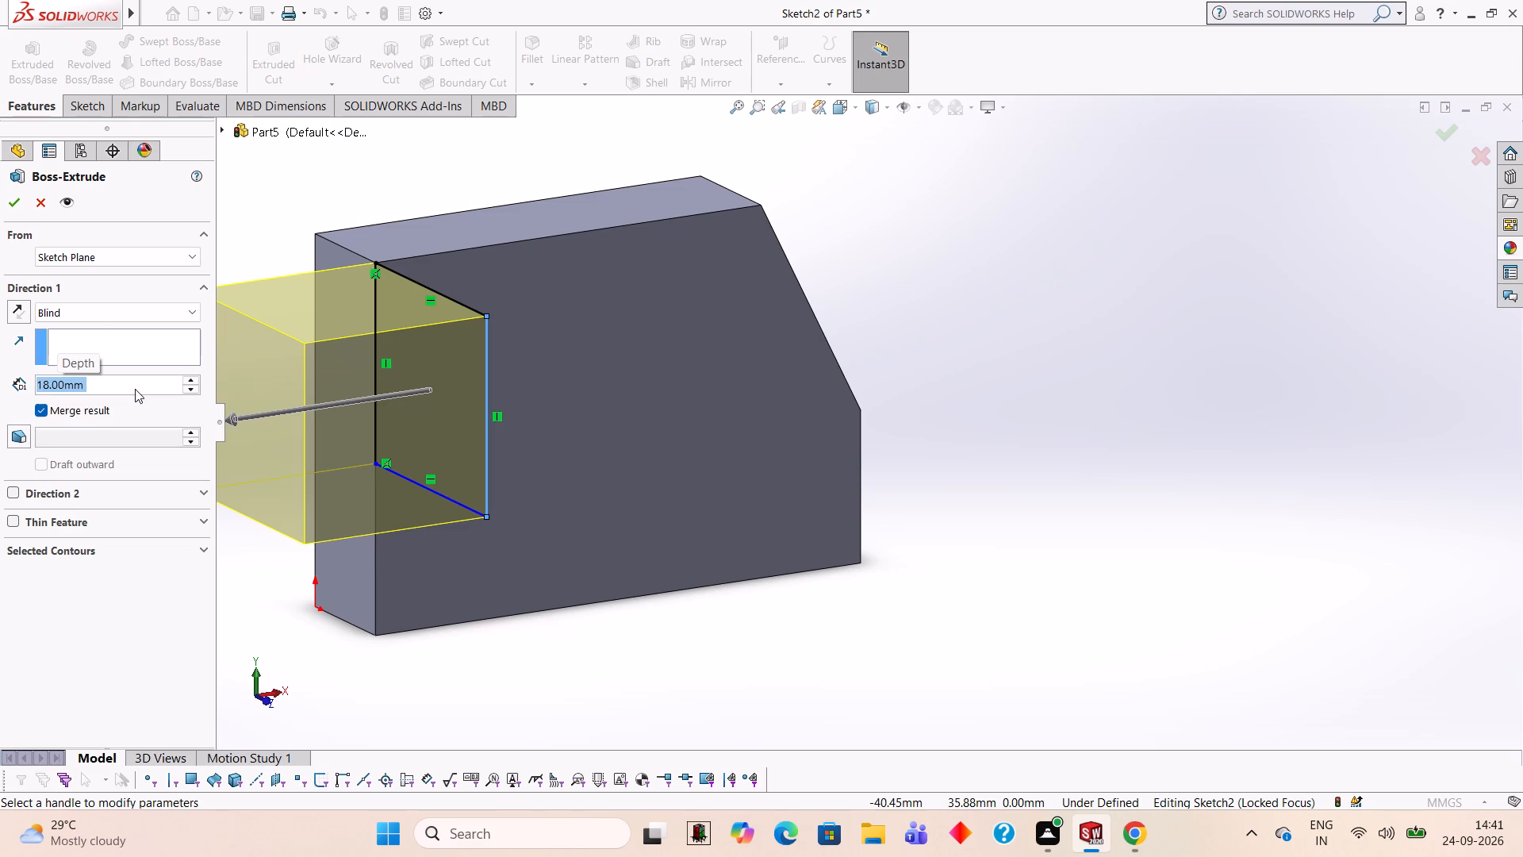
left_click(13, 317)
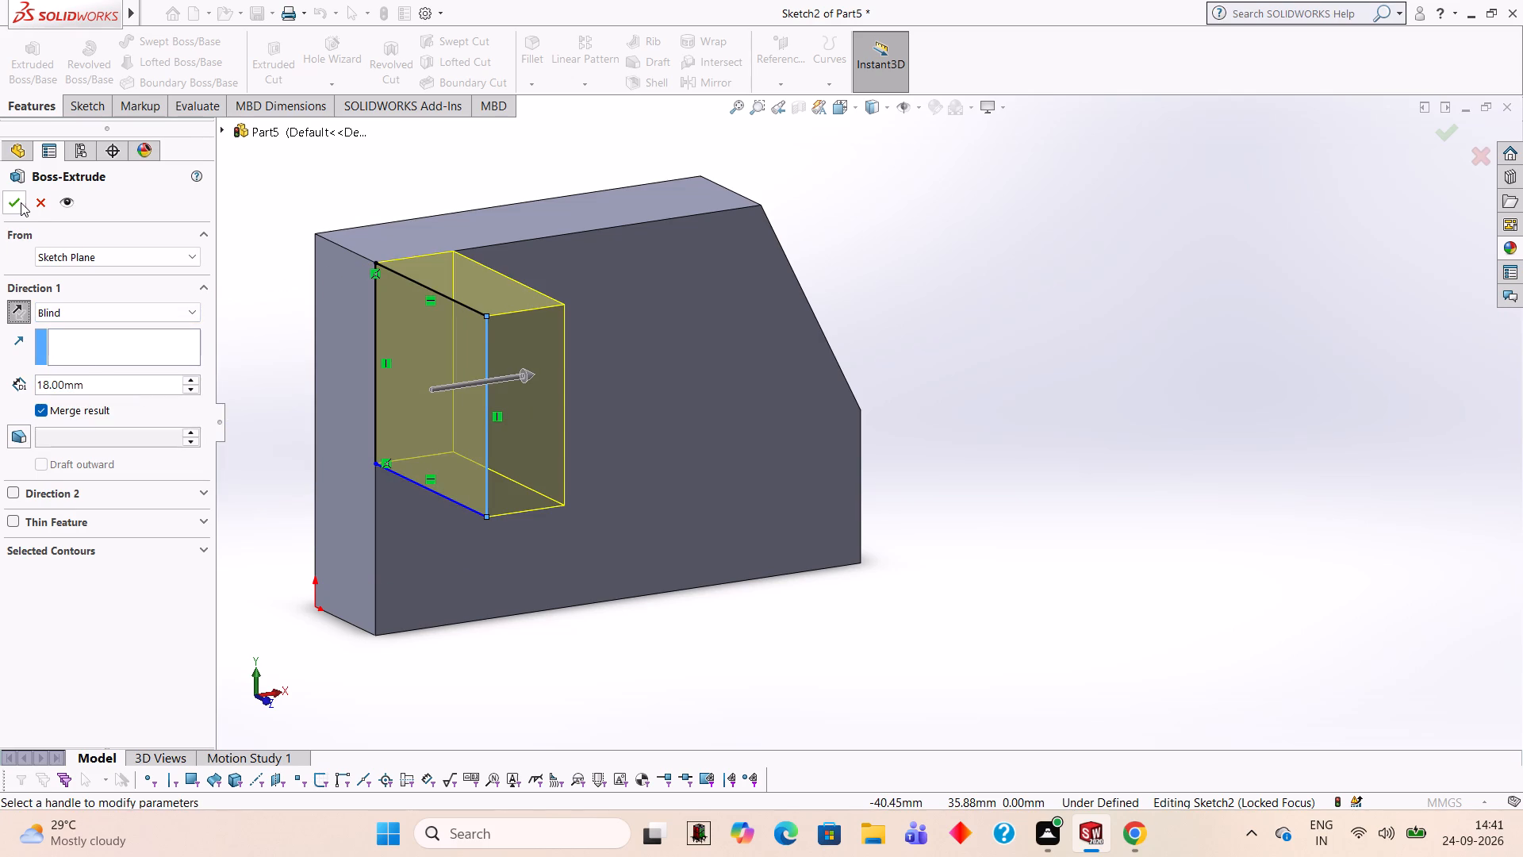
left_click(21, 202)
left_click(1207, 255)
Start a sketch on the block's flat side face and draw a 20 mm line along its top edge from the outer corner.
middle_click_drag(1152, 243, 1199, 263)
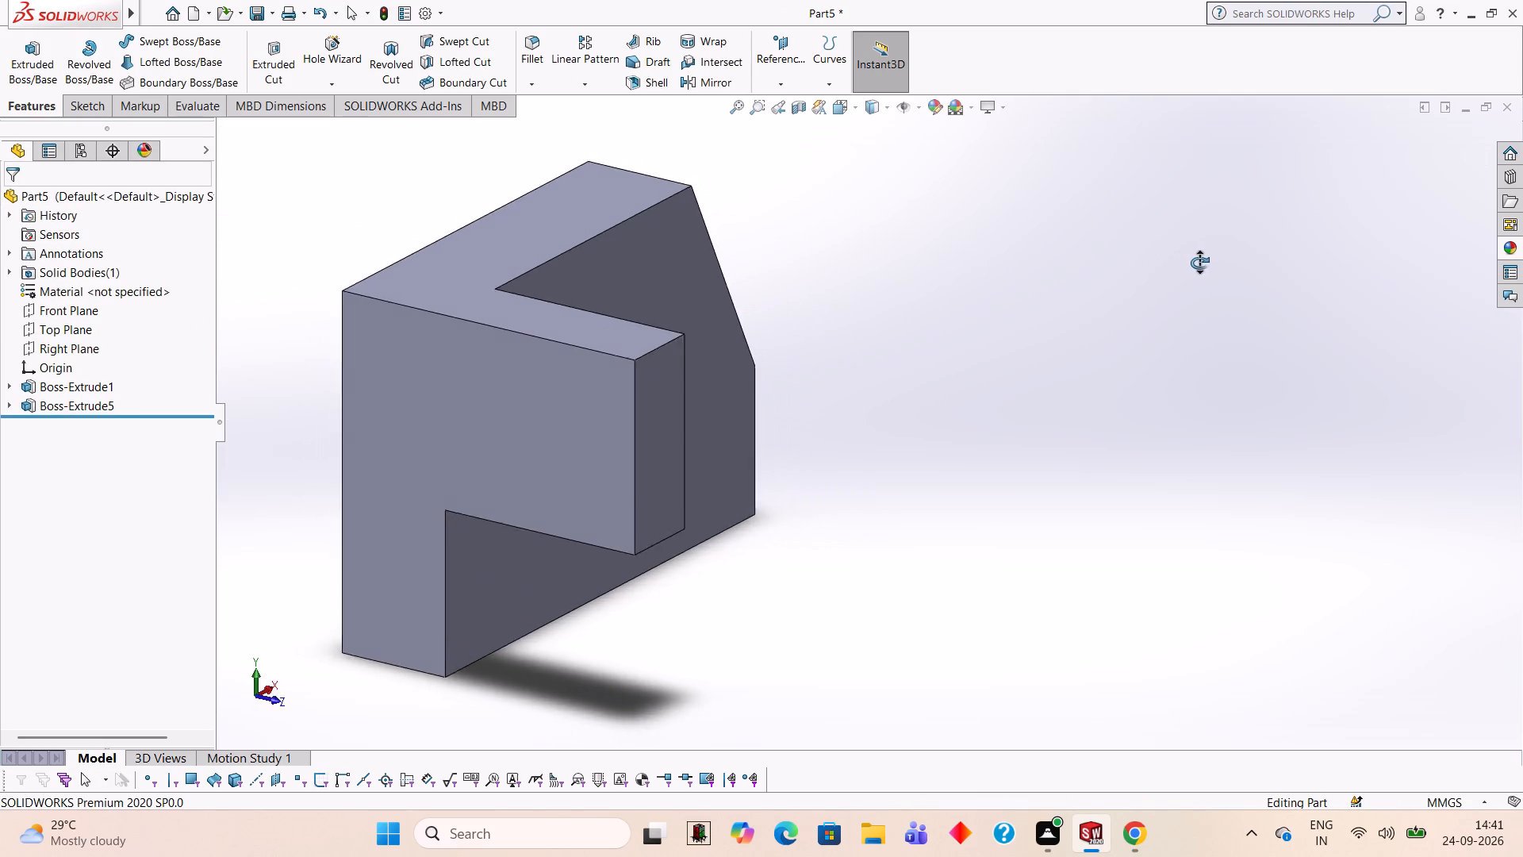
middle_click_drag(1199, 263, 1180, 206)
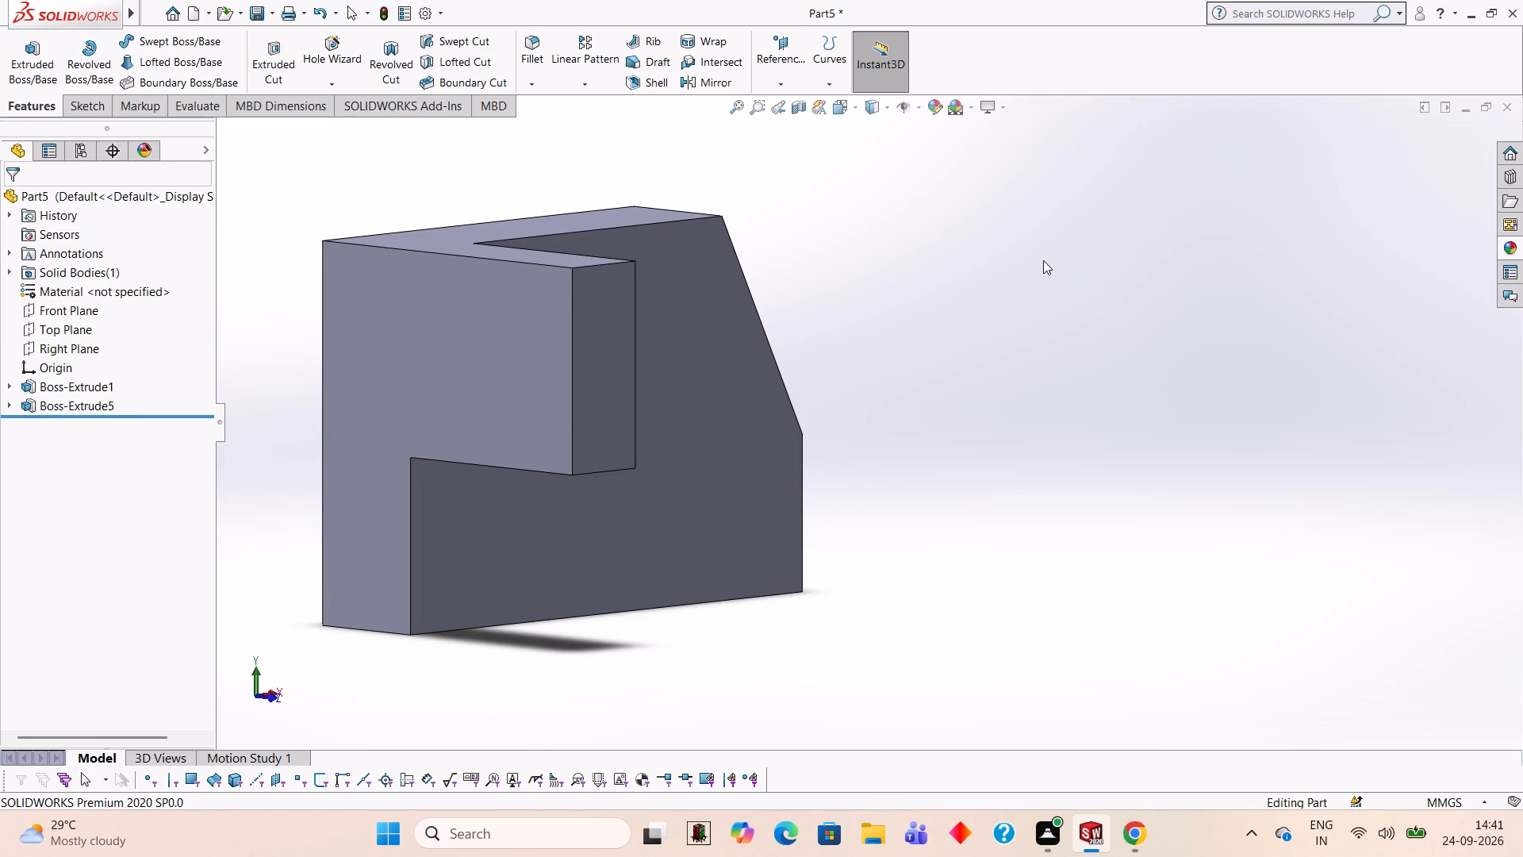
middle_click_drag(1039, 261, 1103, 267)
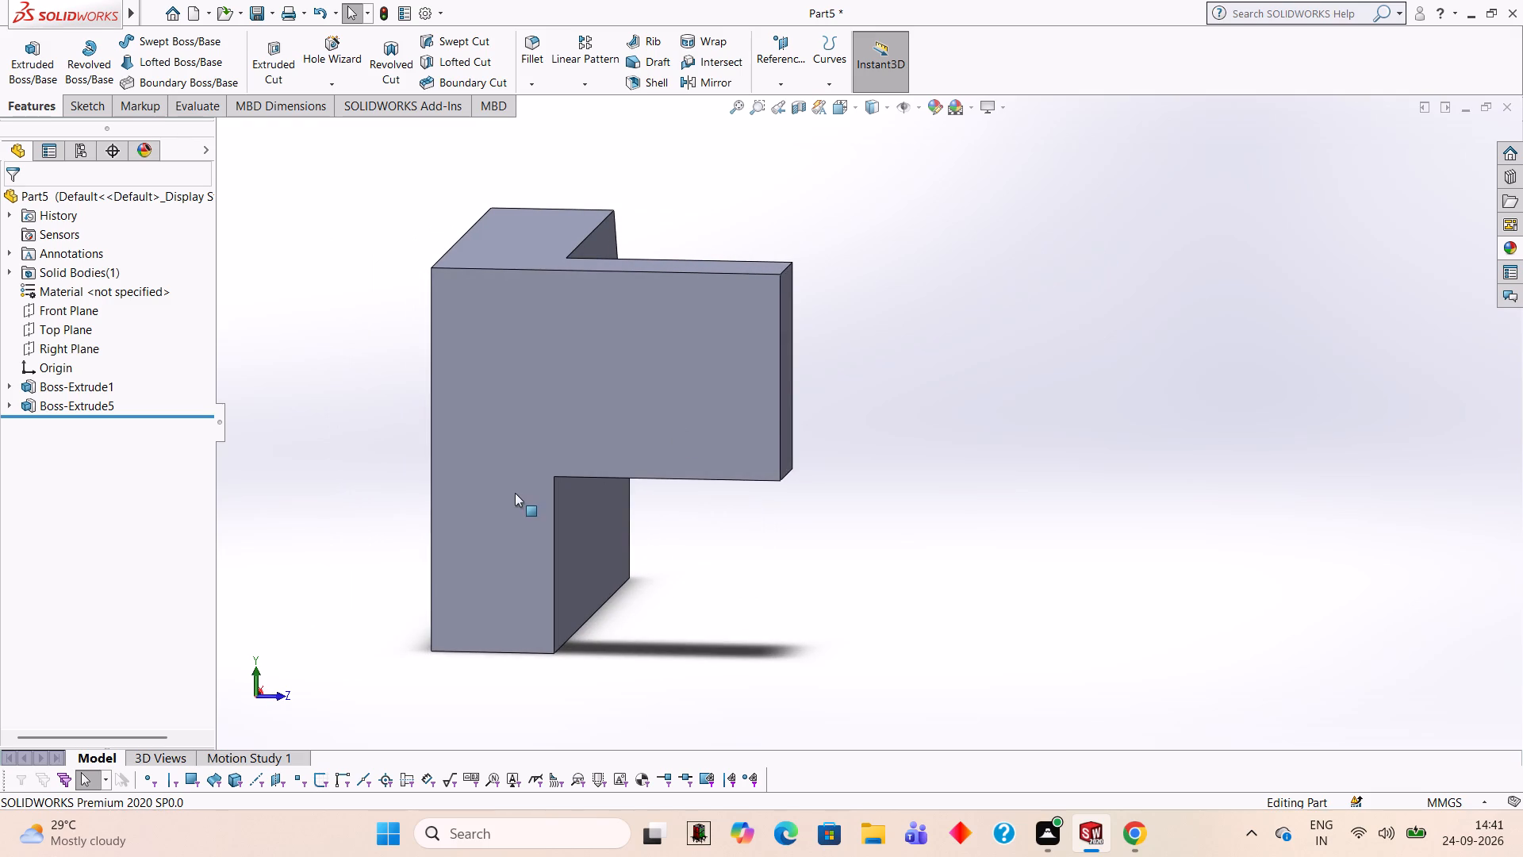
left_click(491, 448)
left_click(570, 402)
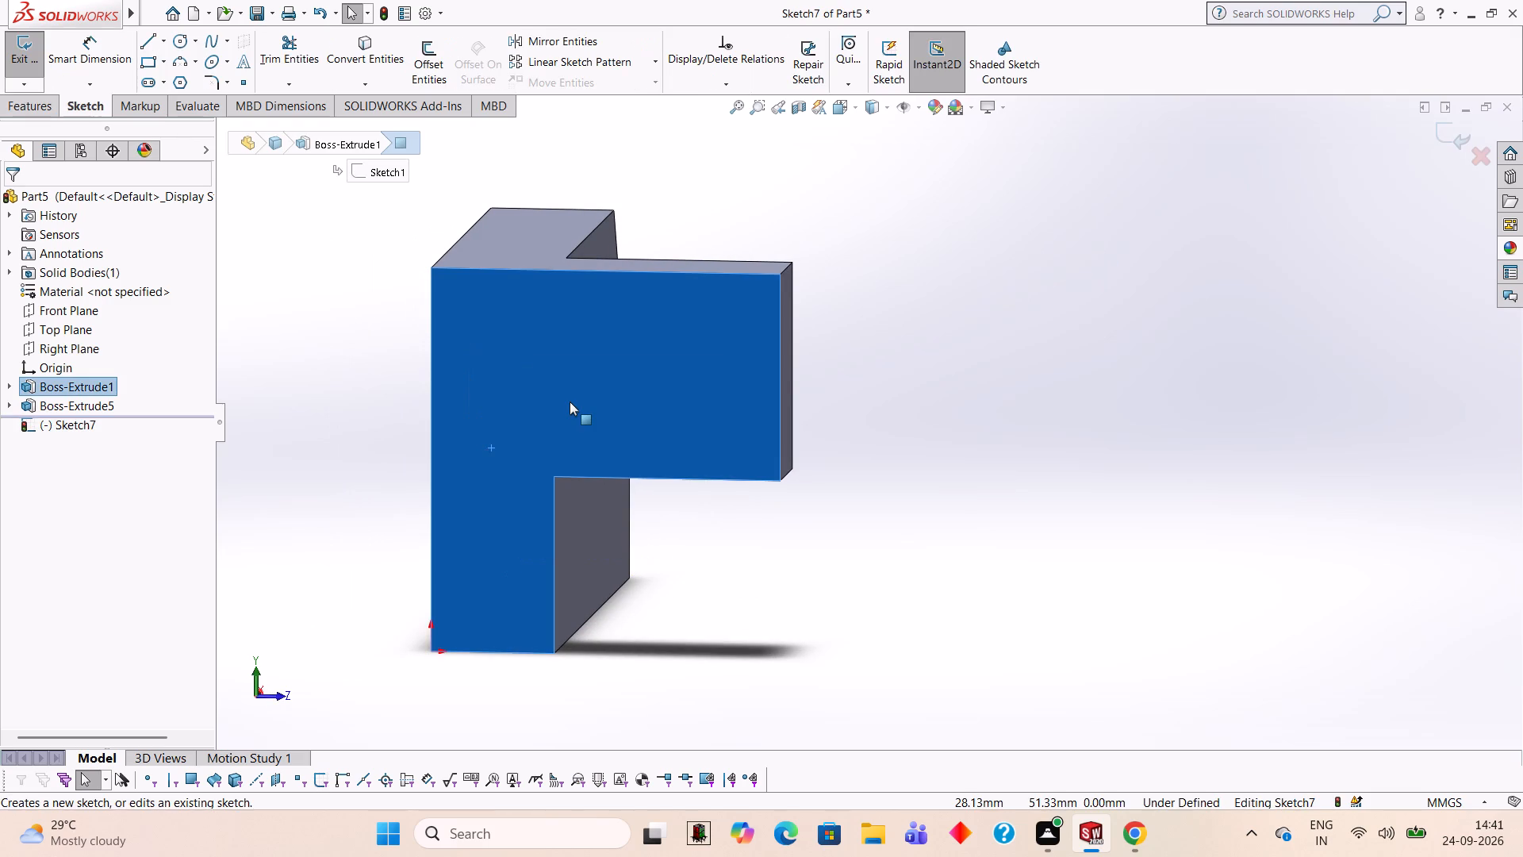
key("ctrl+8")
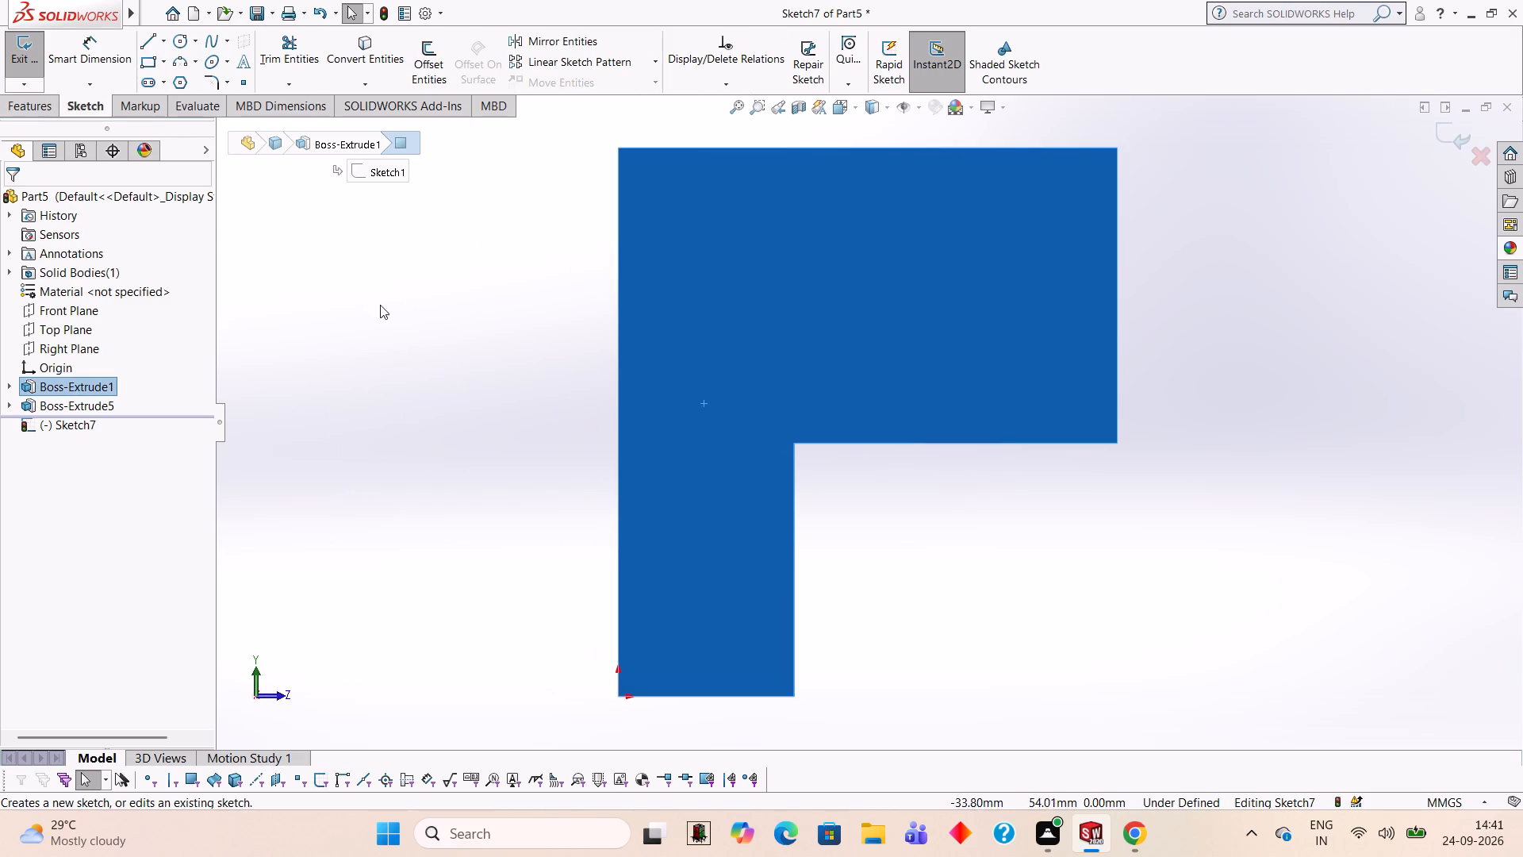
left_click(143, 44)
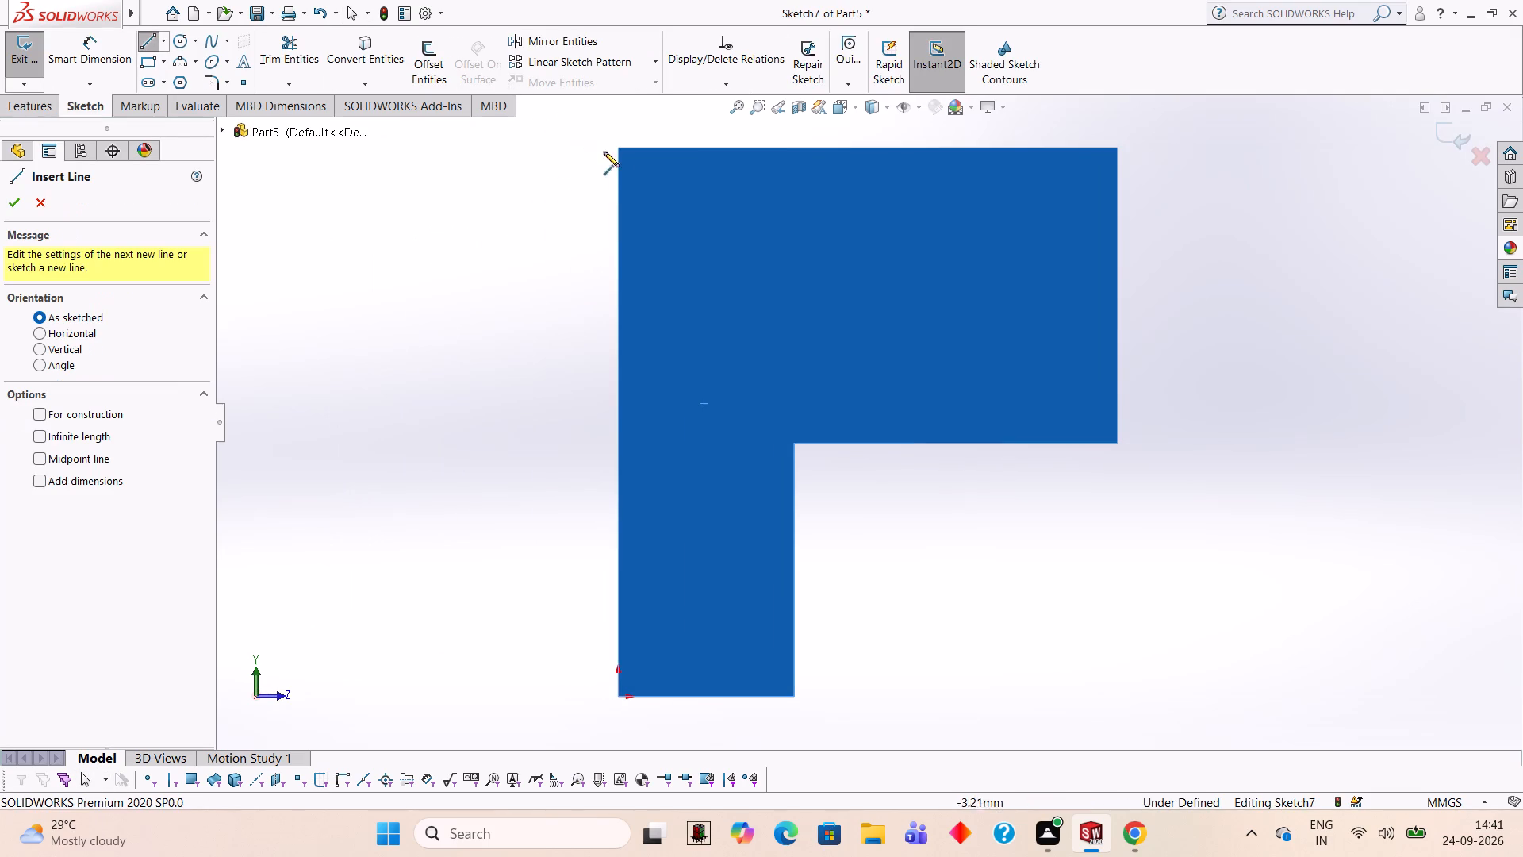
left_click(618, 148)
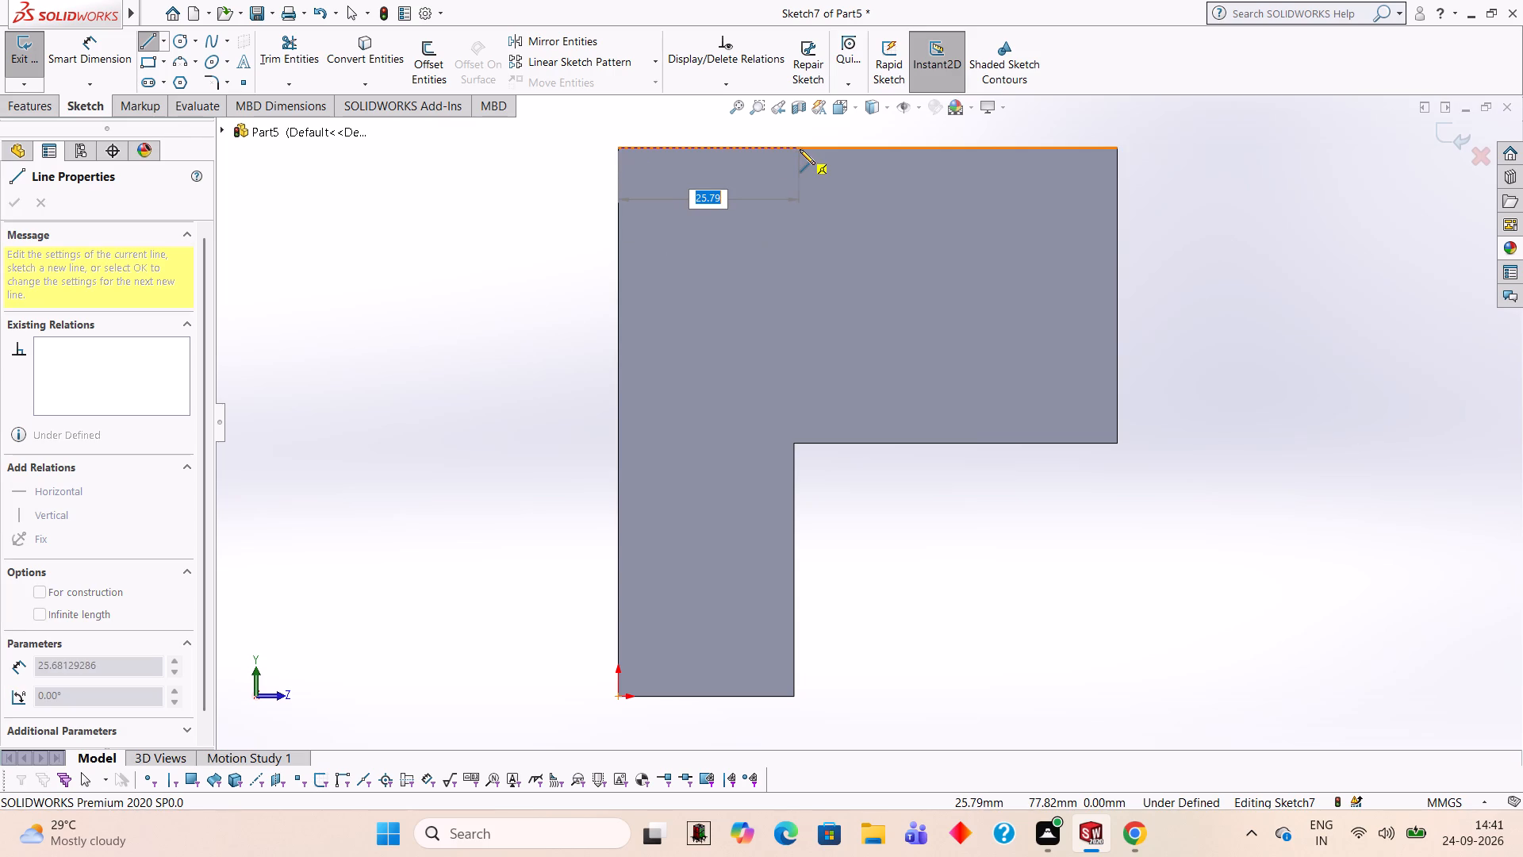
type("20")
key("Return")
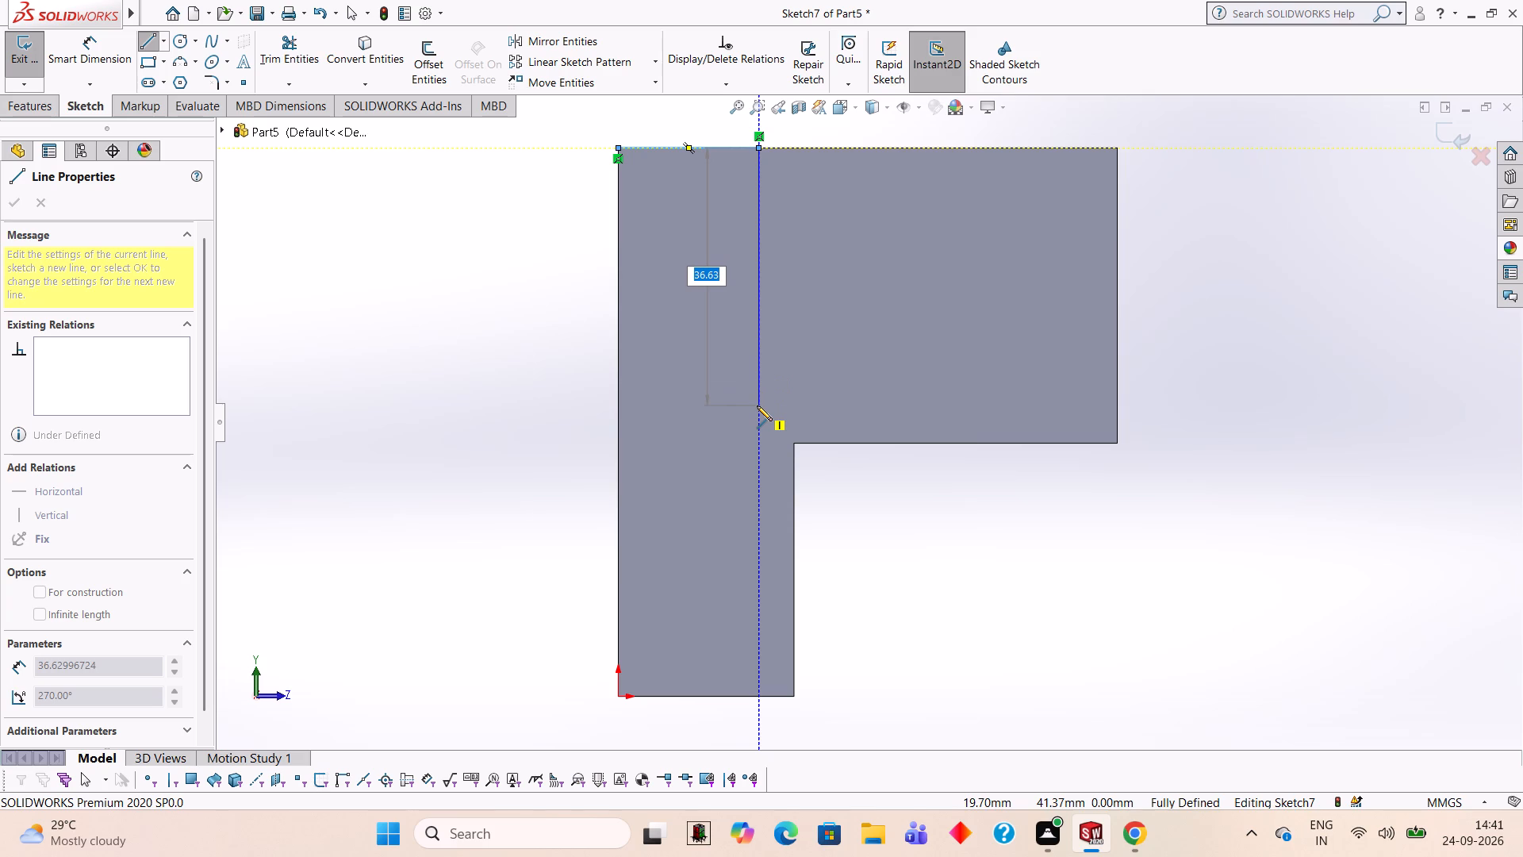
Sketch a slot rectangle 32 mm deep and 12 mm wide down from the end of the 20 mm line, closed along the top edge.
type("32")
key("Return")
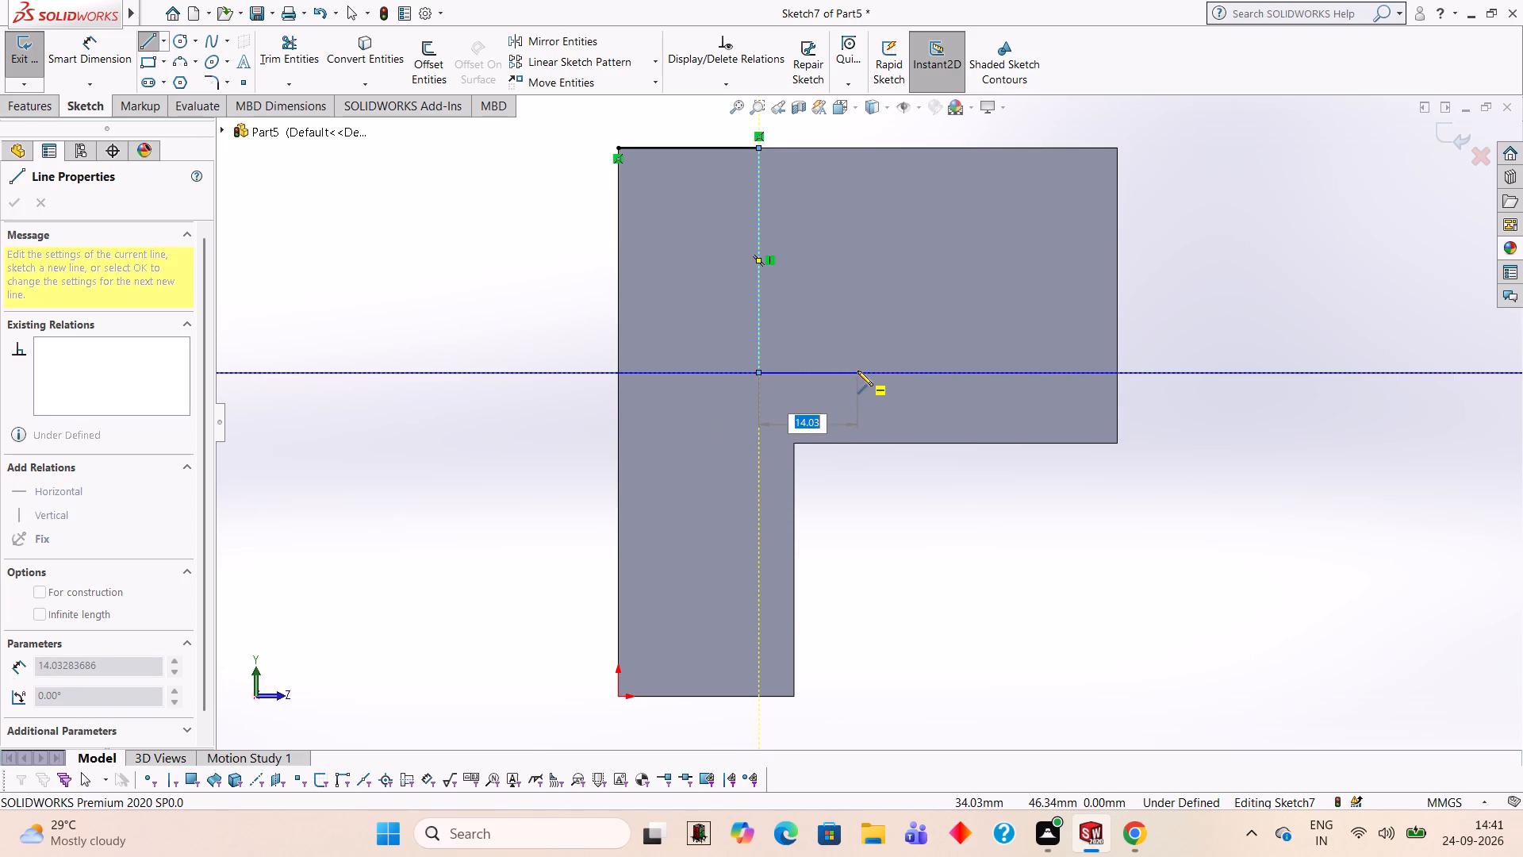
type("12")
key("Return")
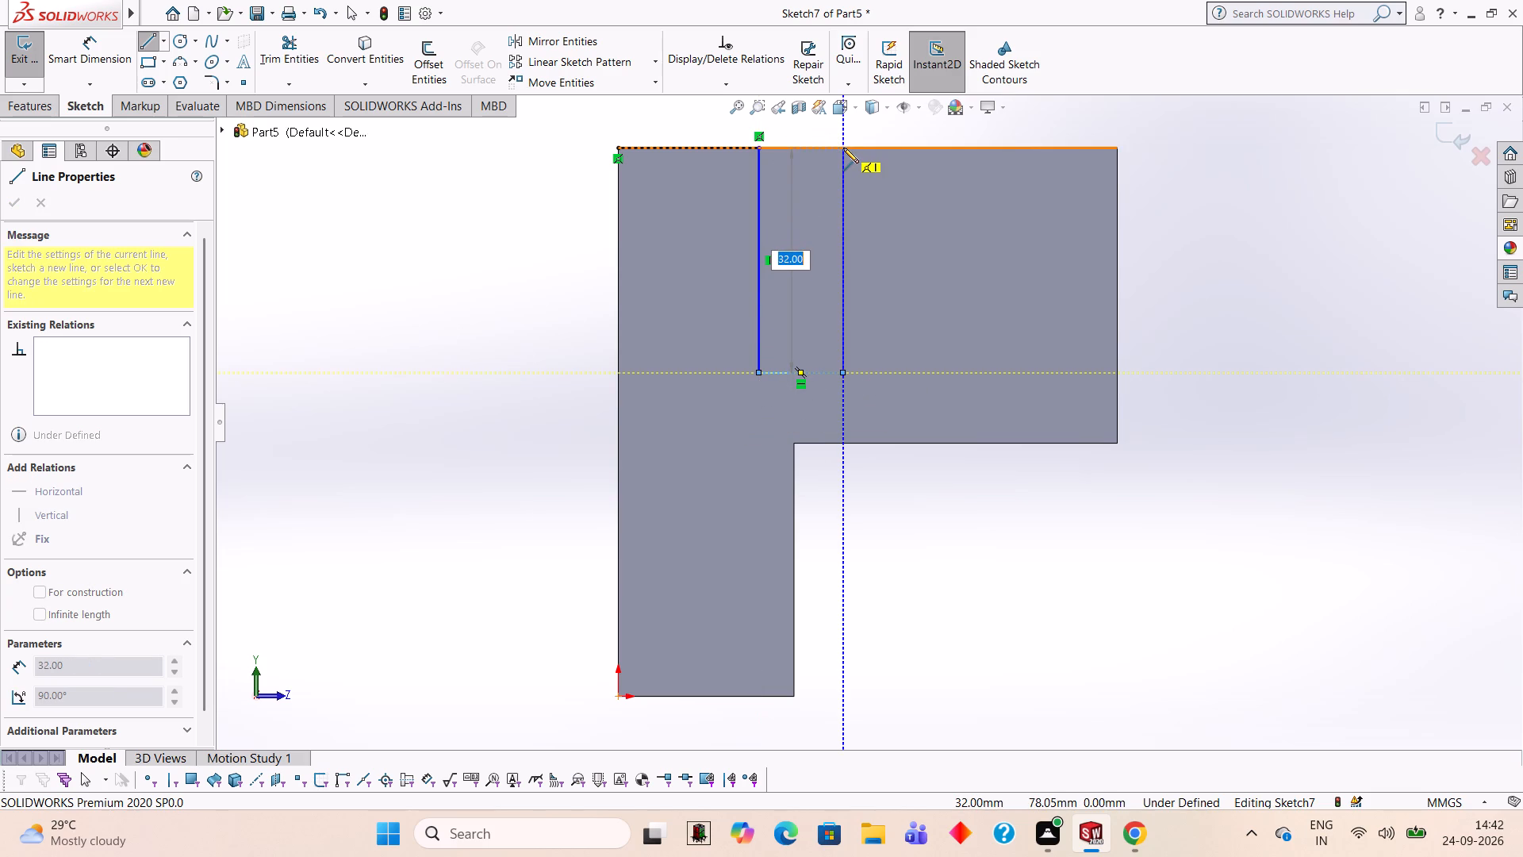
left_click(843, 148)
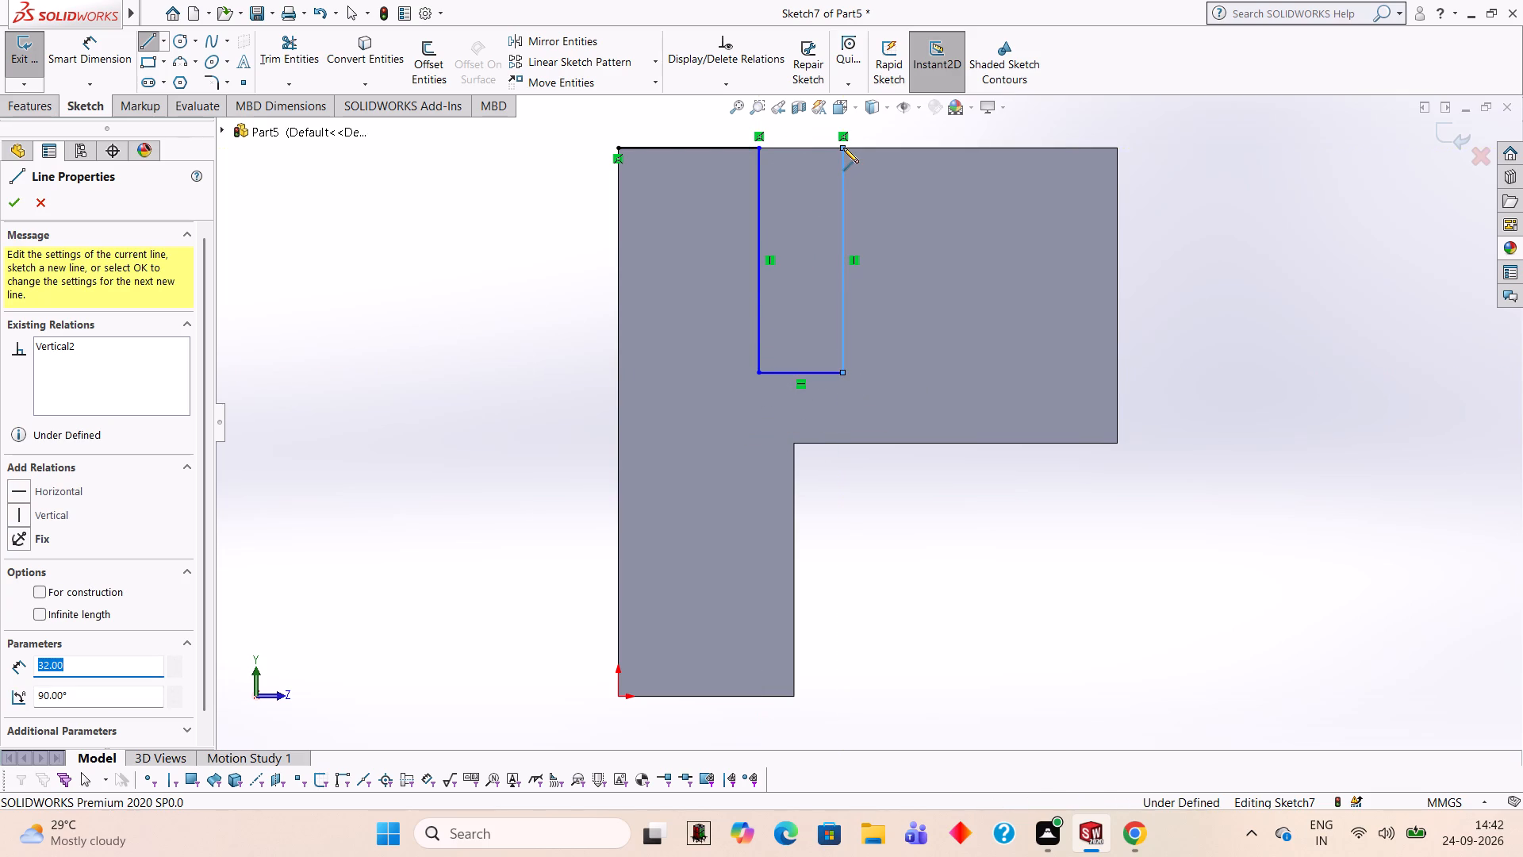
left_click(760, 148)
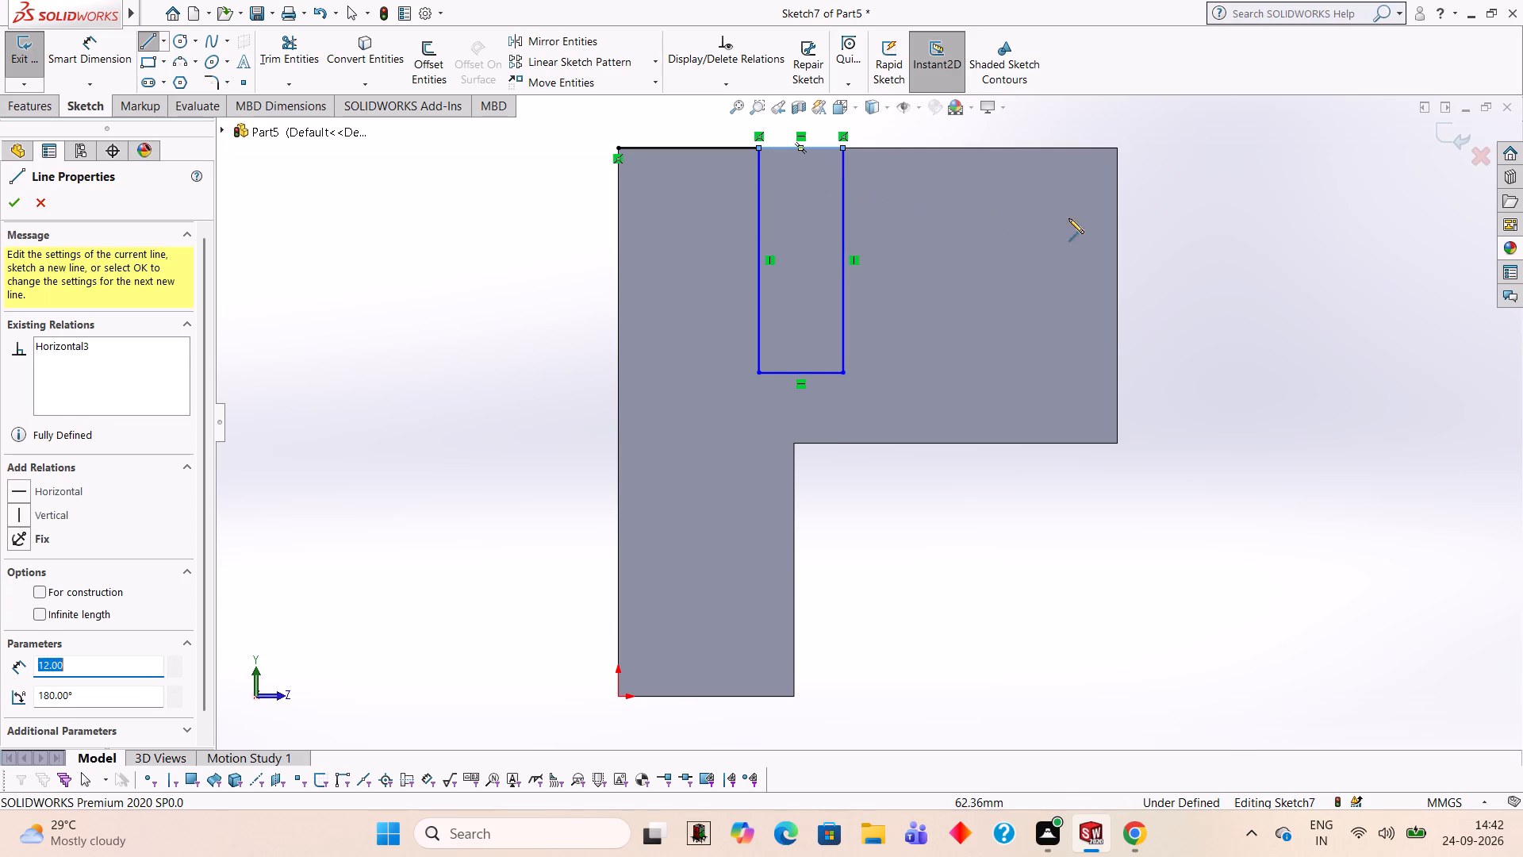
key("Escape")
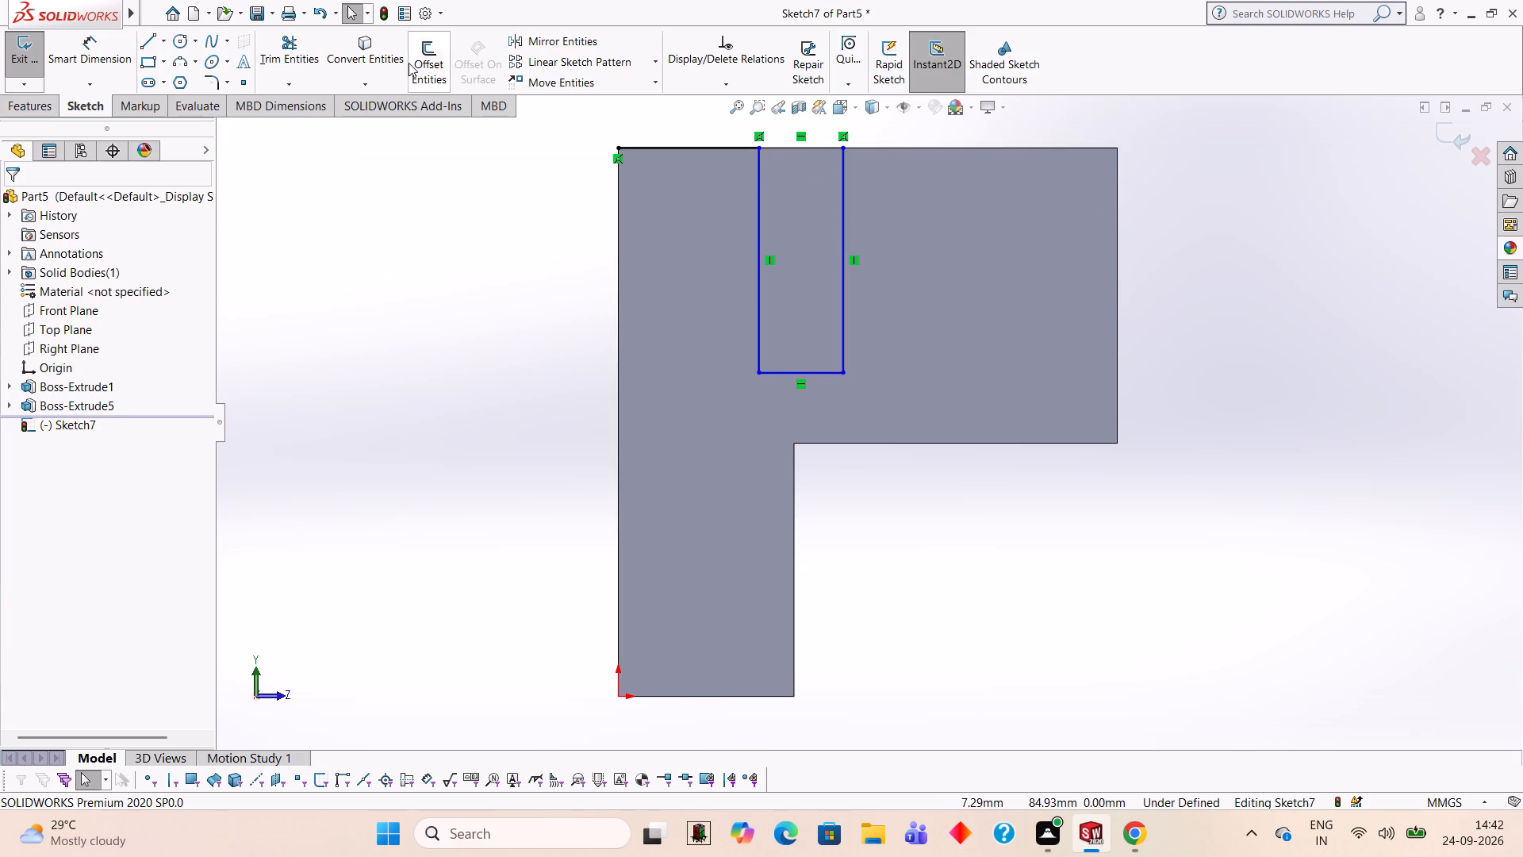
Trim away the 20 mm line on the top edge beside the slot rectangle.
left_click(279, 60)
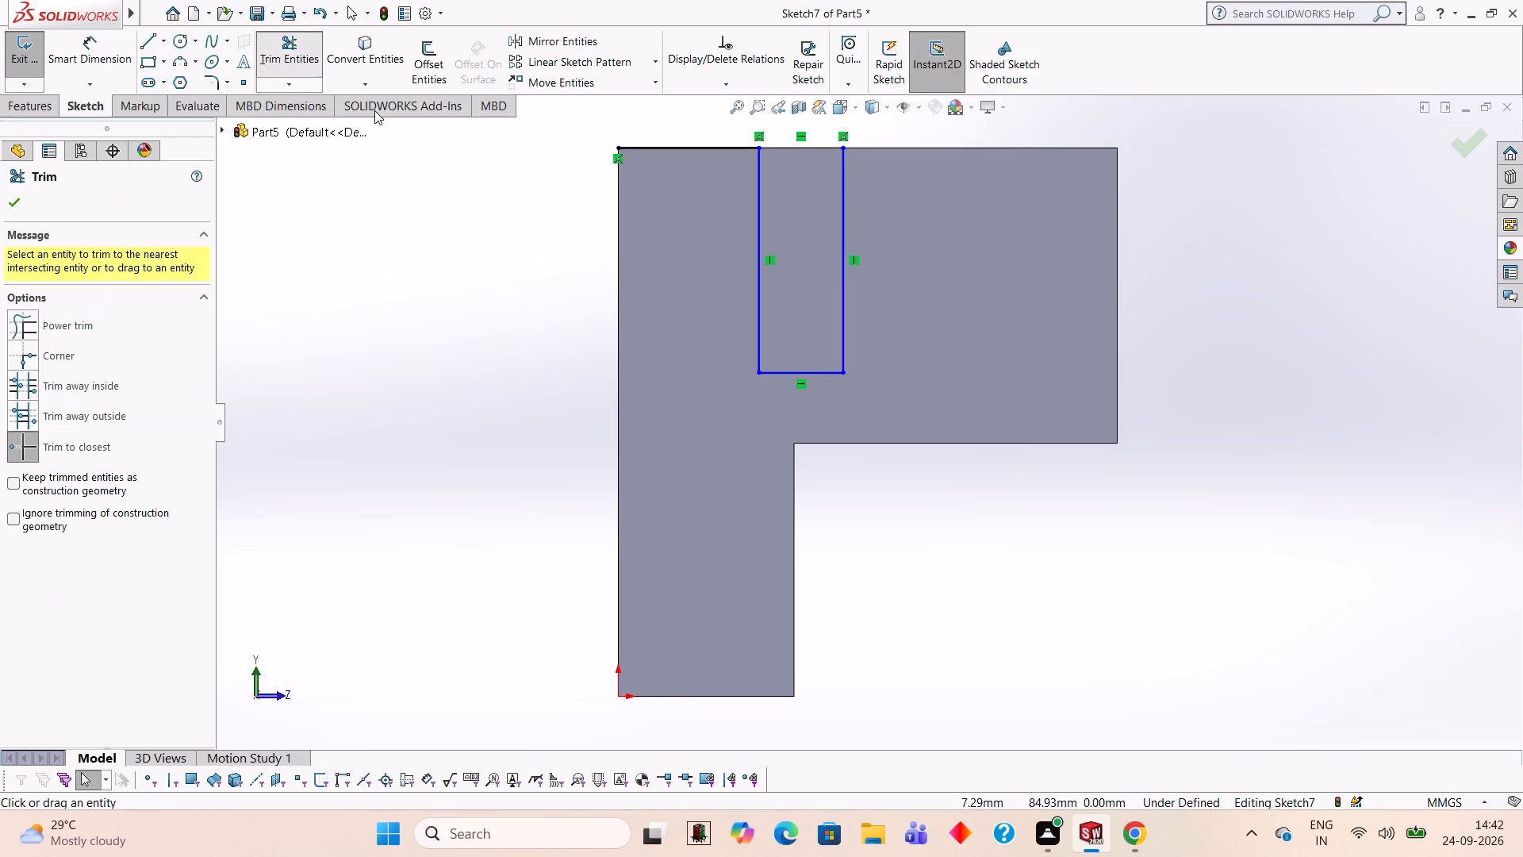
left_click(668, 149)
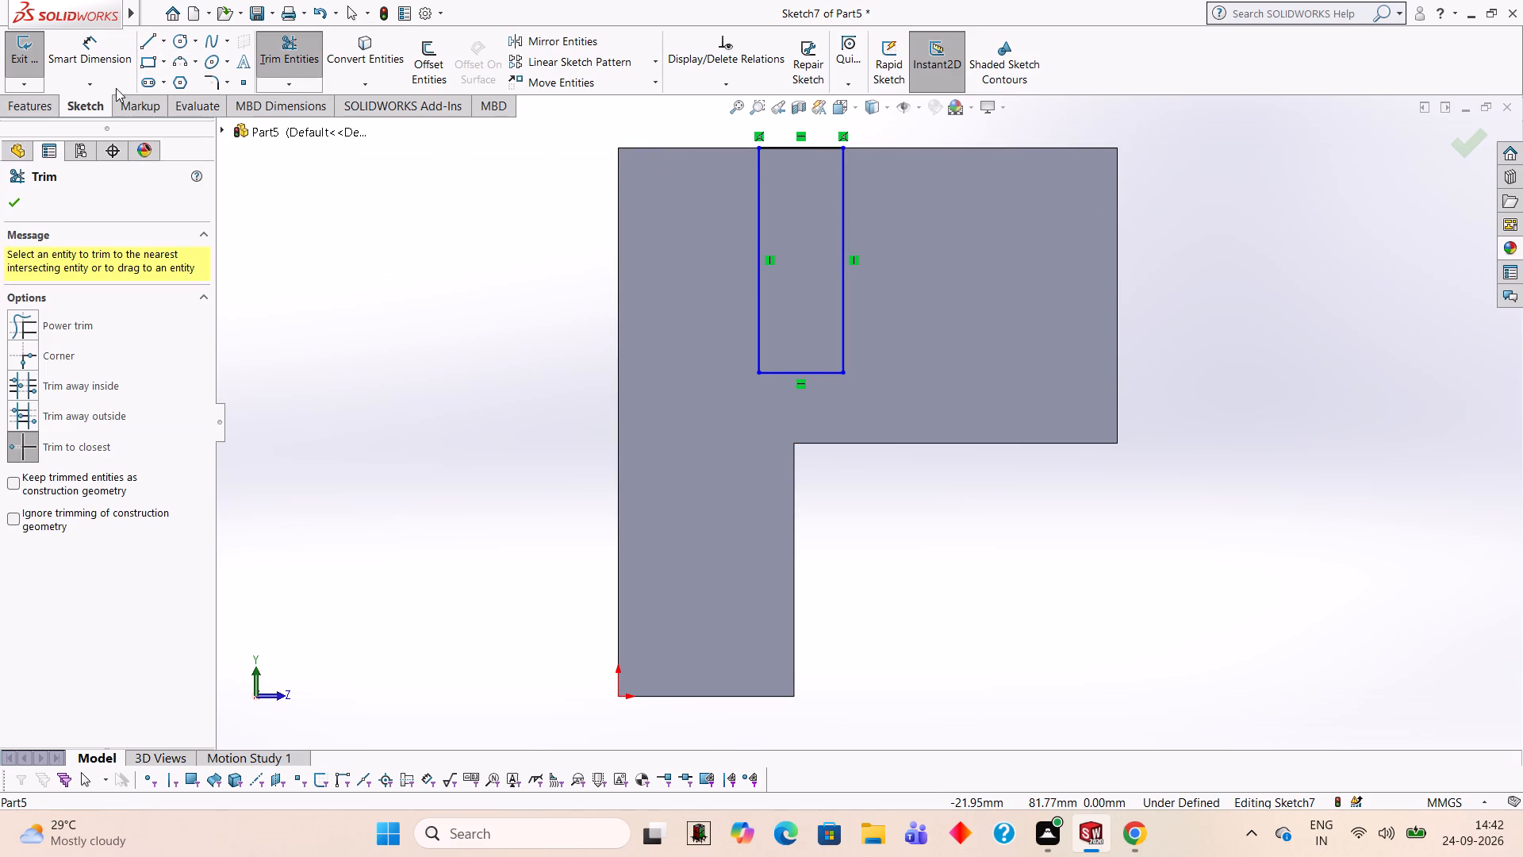
Check the distance from the slot rectangle's upper corner to the boss's outer corner with a trial line.
left_click(140, 46)
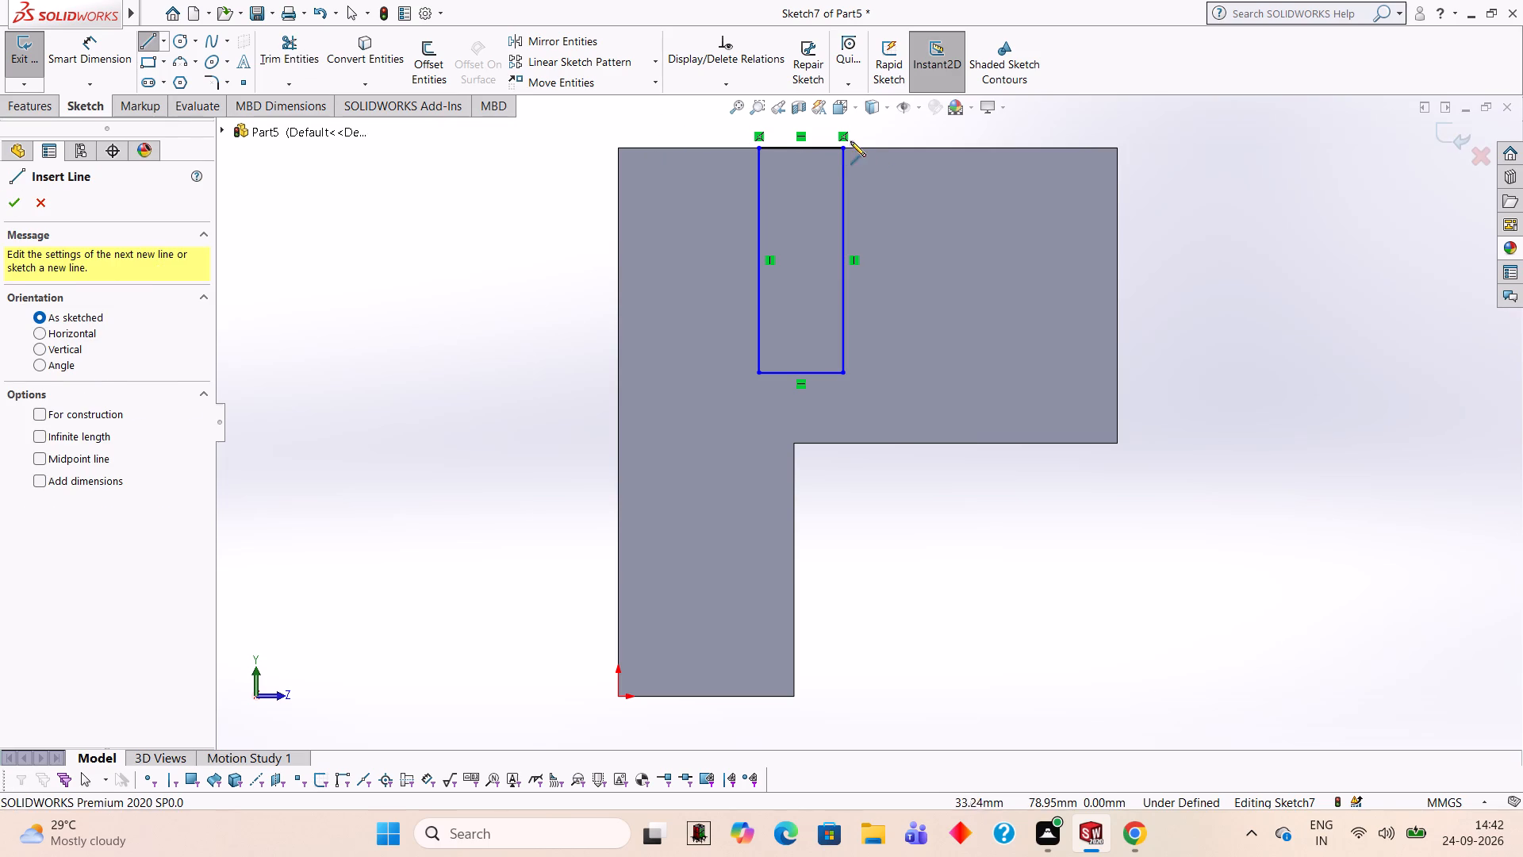
left_click(840, 147)
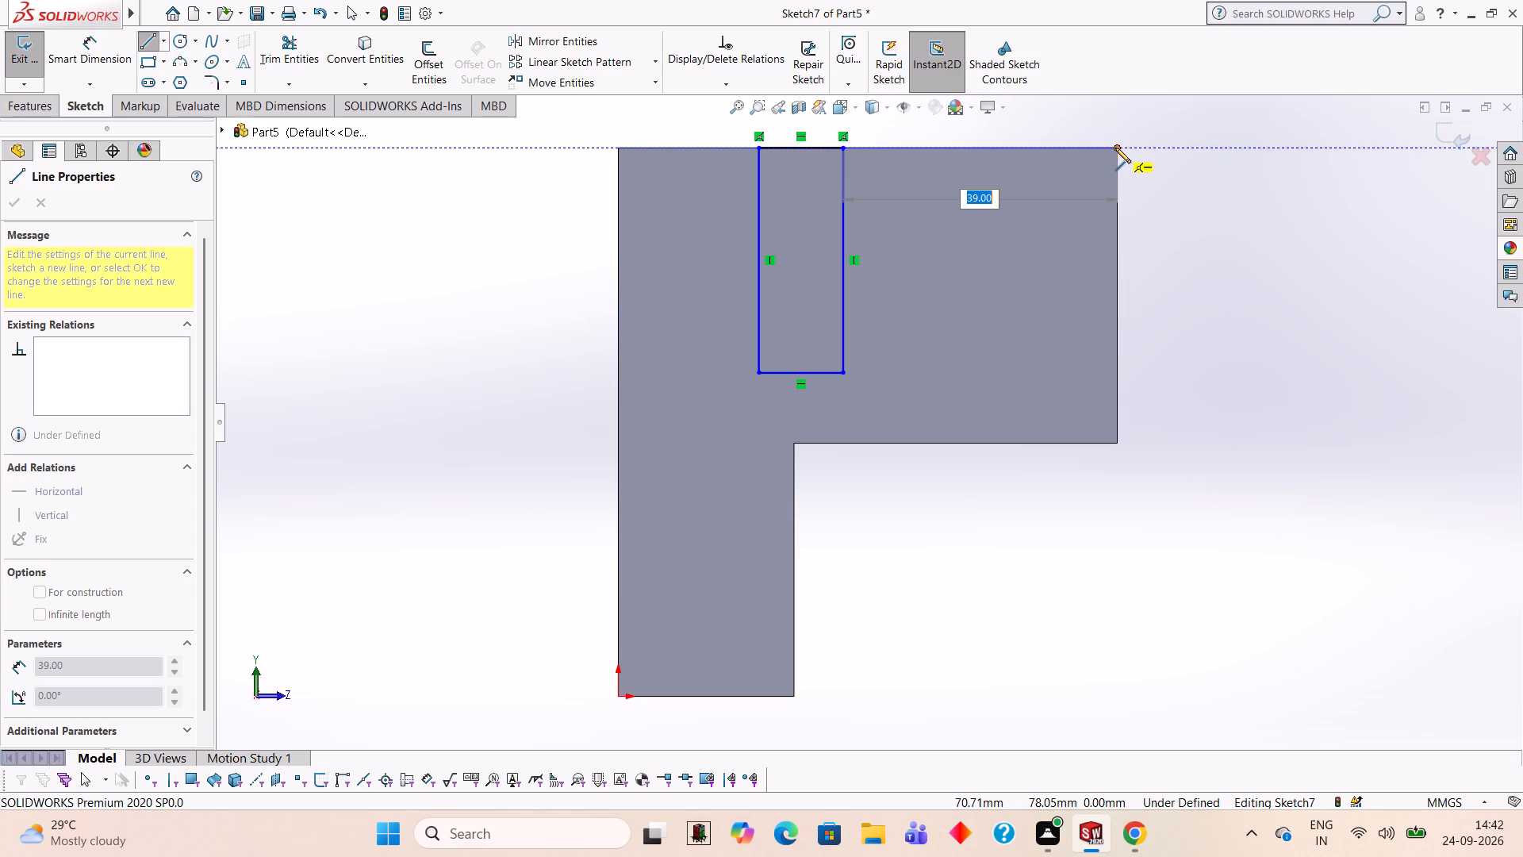
scroll(1115, 148, "up", 1)
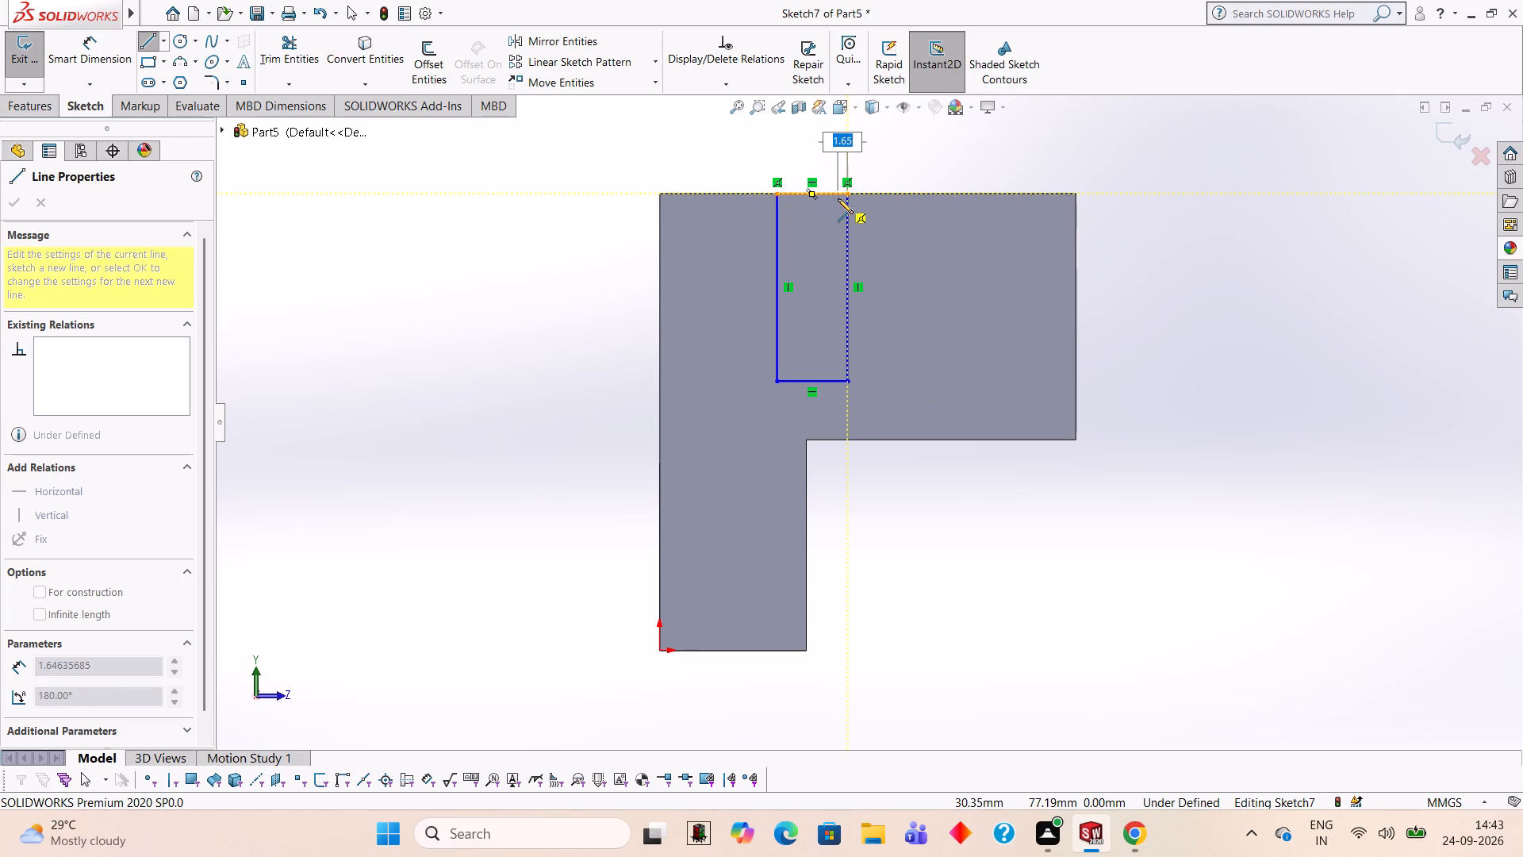
key("Escape")
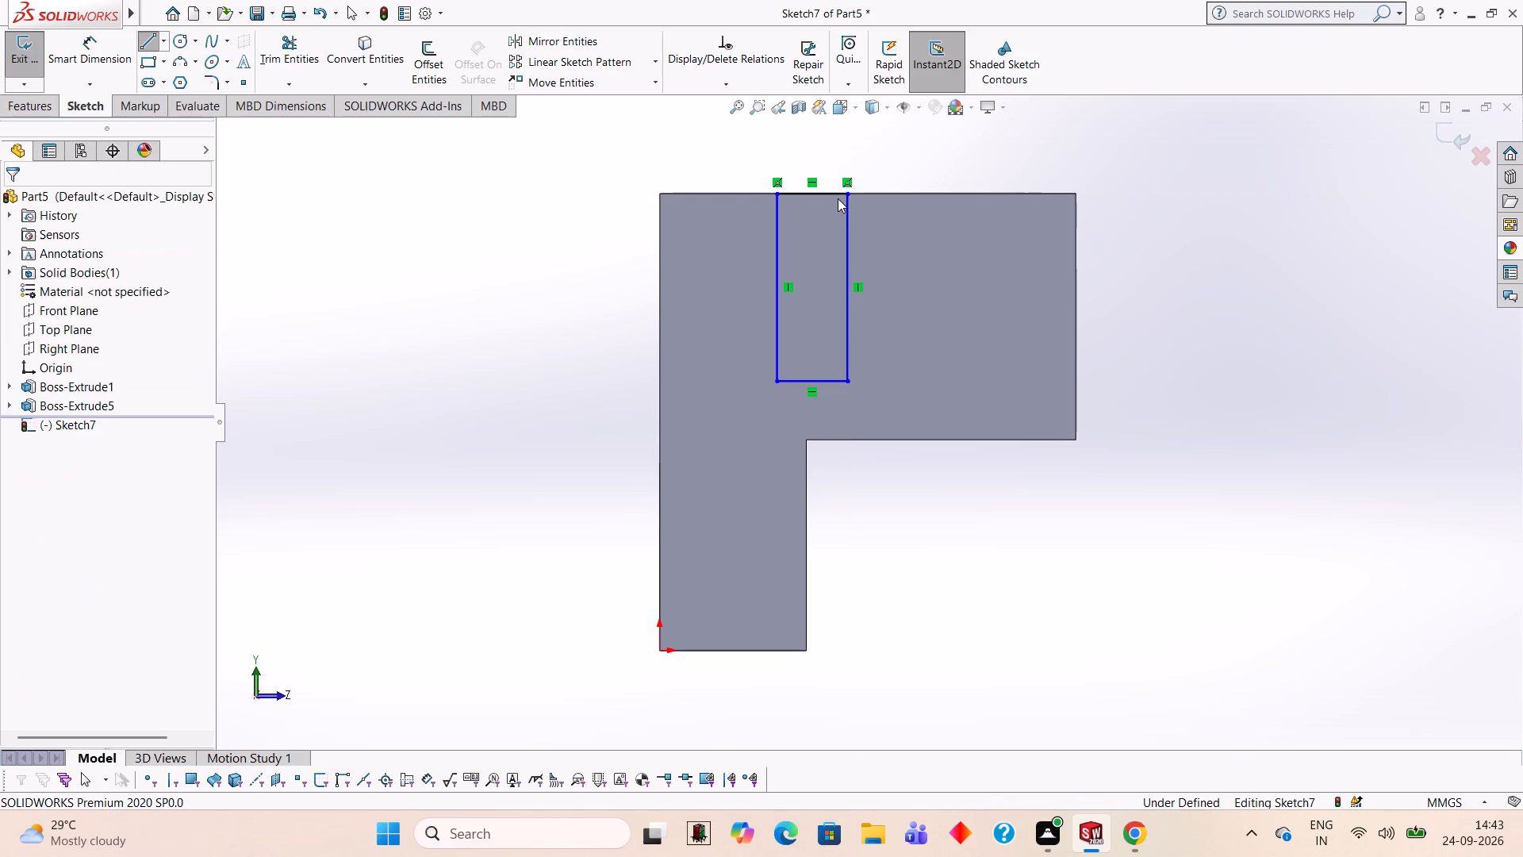
Undo the slot sketch and the boss's extrusion, going back to the boss's rectangle sketch on the block's side edge.
key("ctrl+z")
key("ctrl+z")
key("ctrl+z")
key("ctrl+z")
key("ctrl+z")
key("ctrl+z")
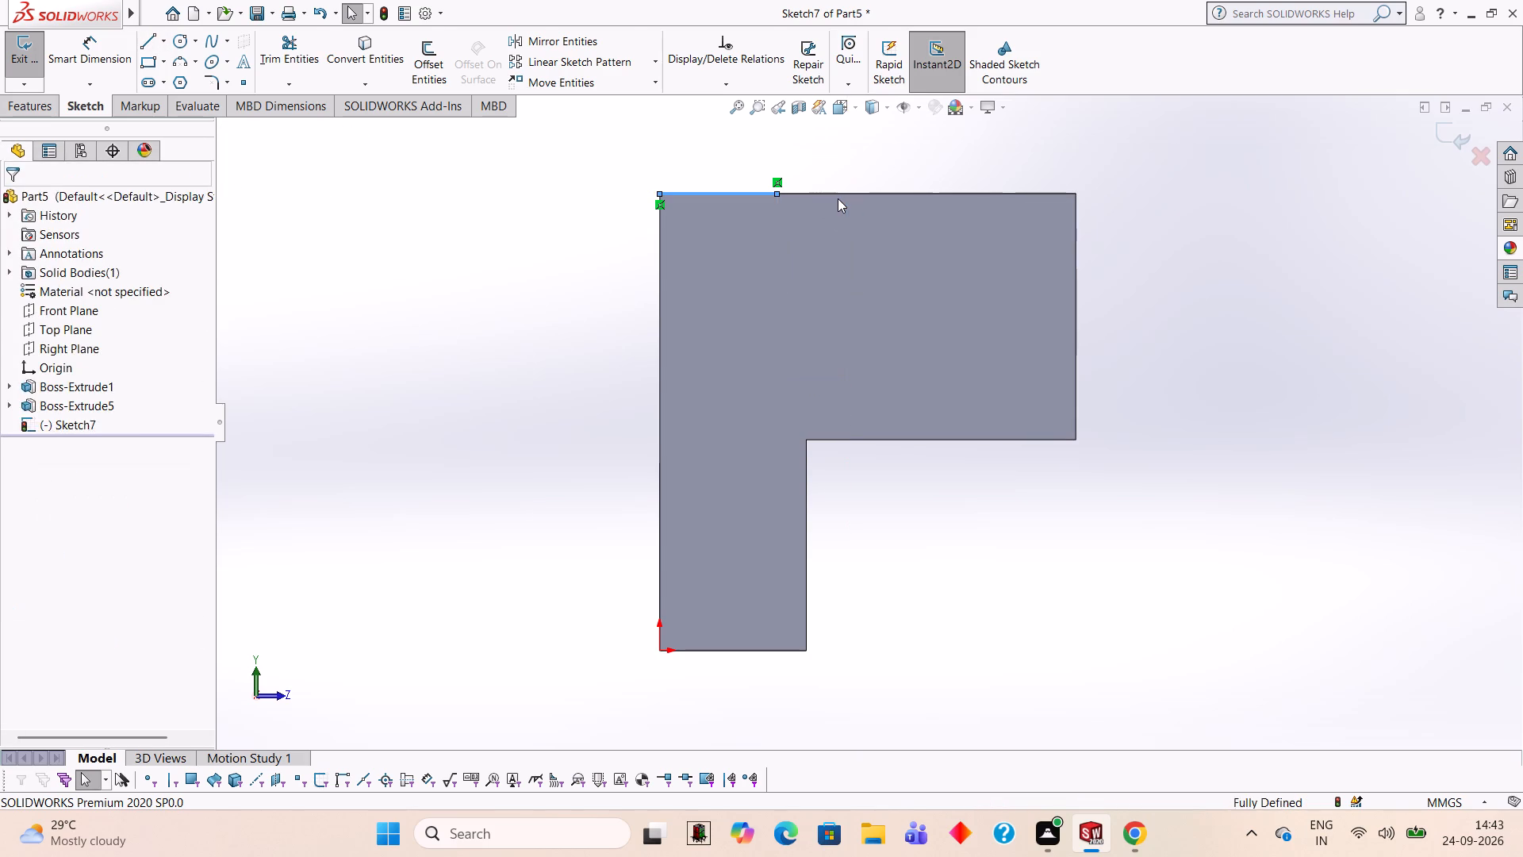
key("ctrl+z")
key("ctrl+z")
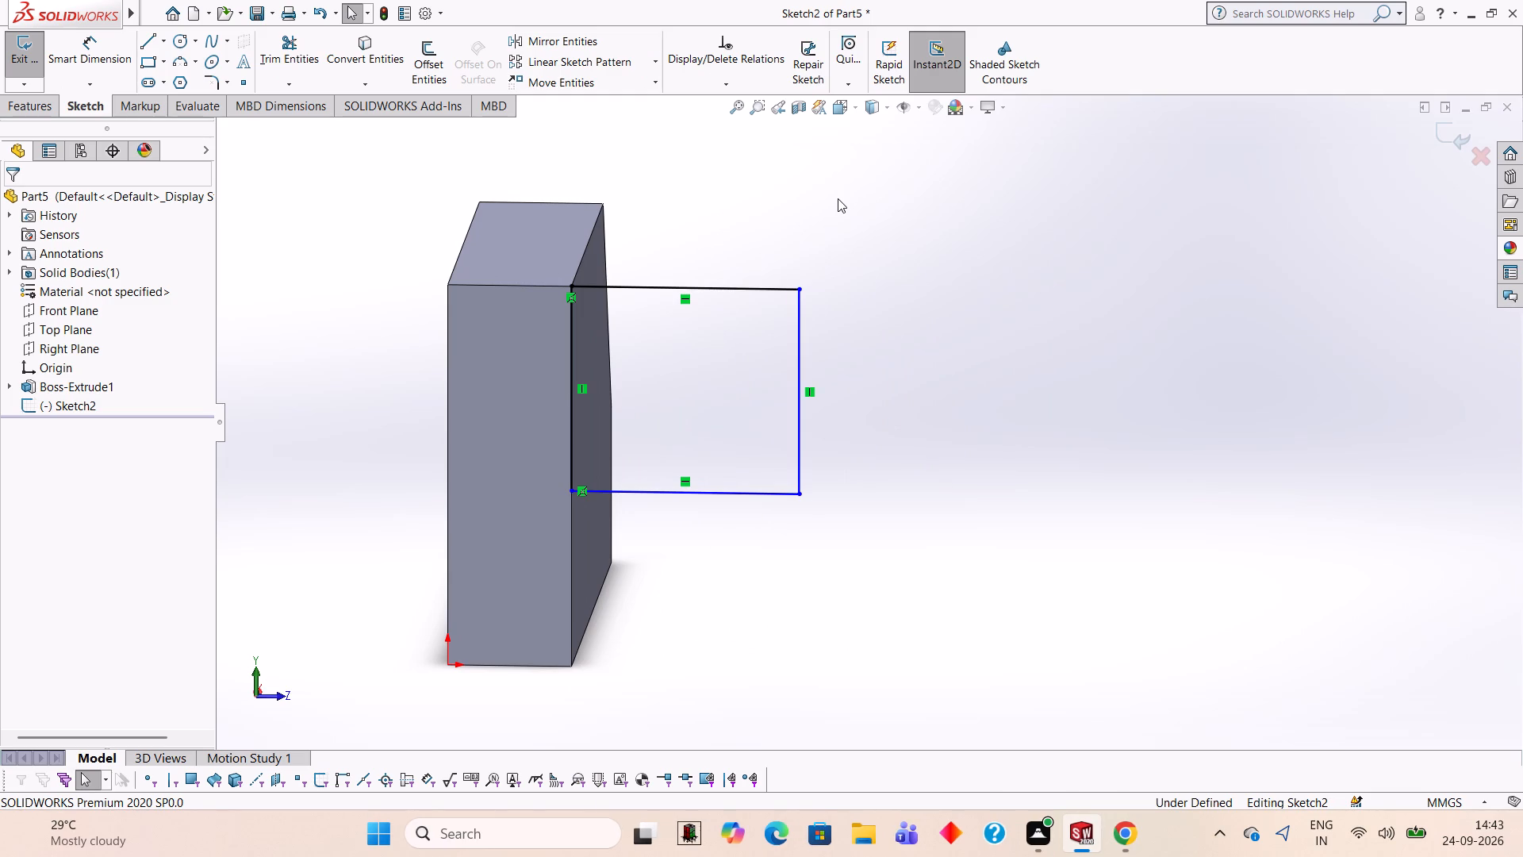
Check the length of the boss rectangle's top line with Smart Dimension.
left_click(128, 59)
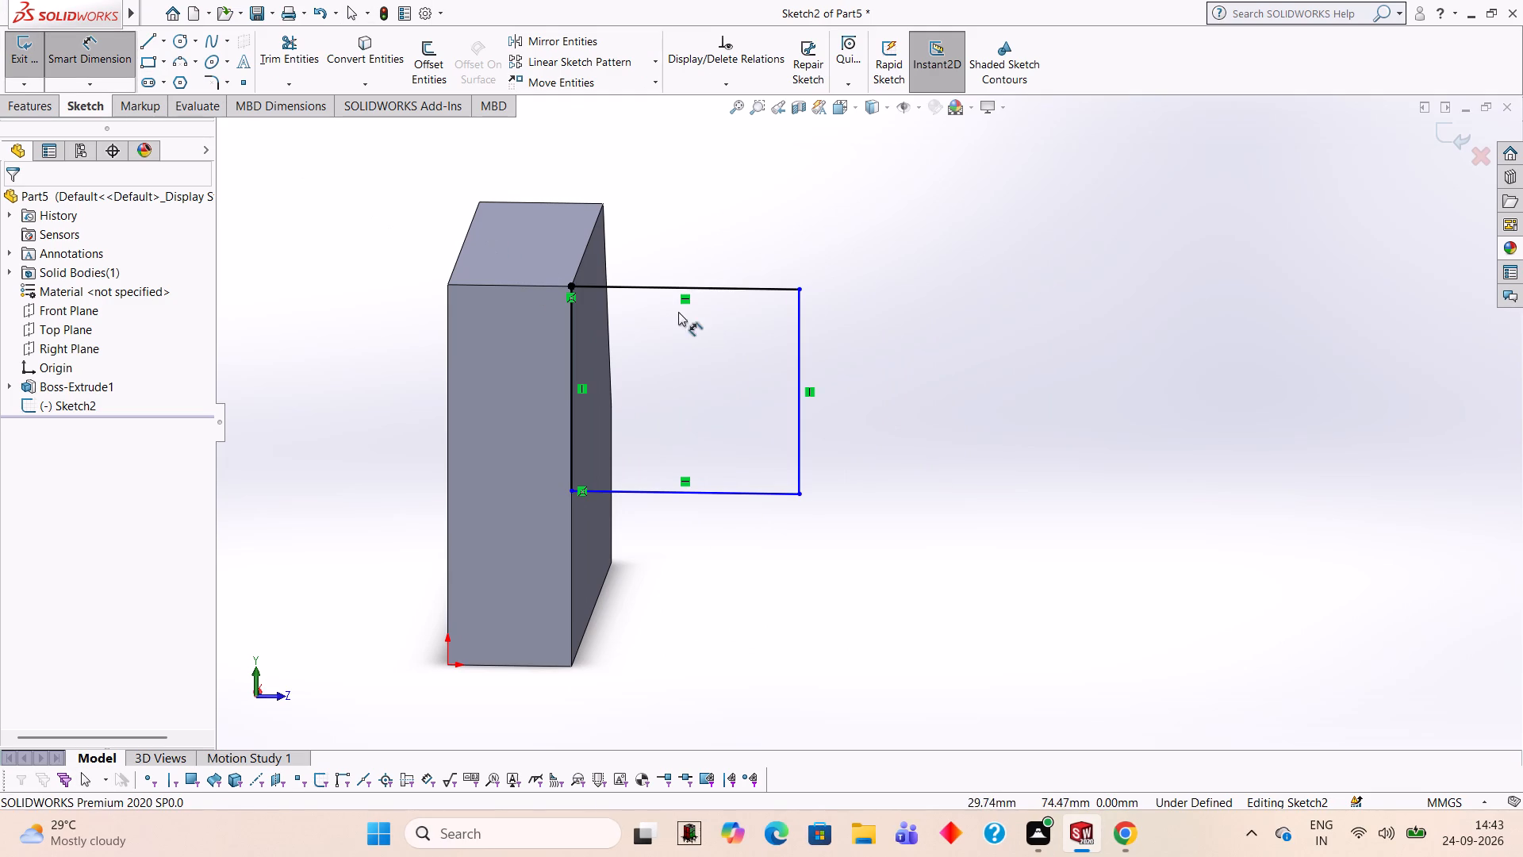
left_click(659, 289)
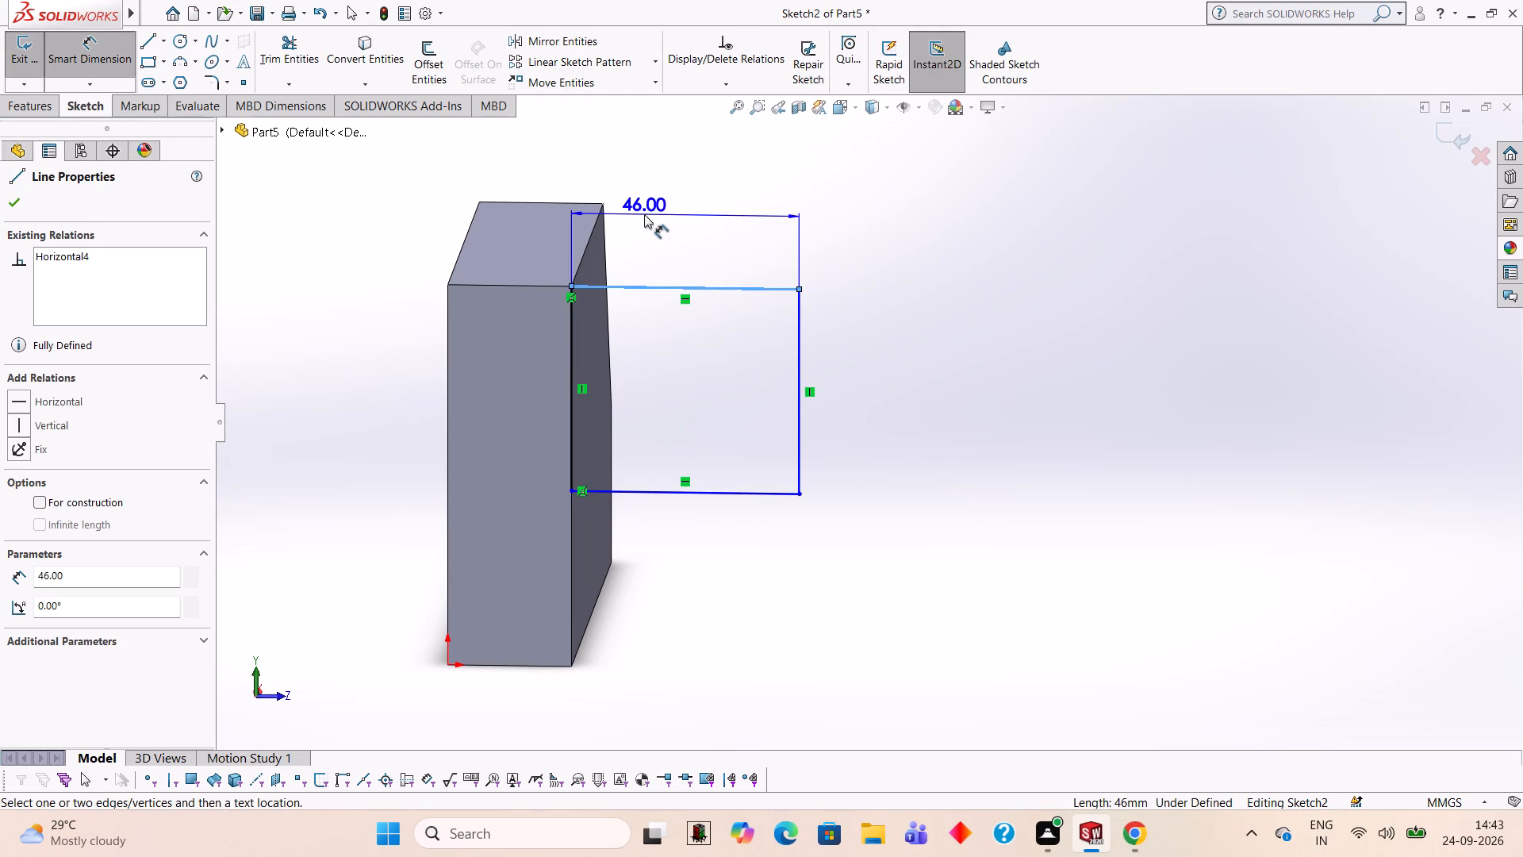
key("Escape")
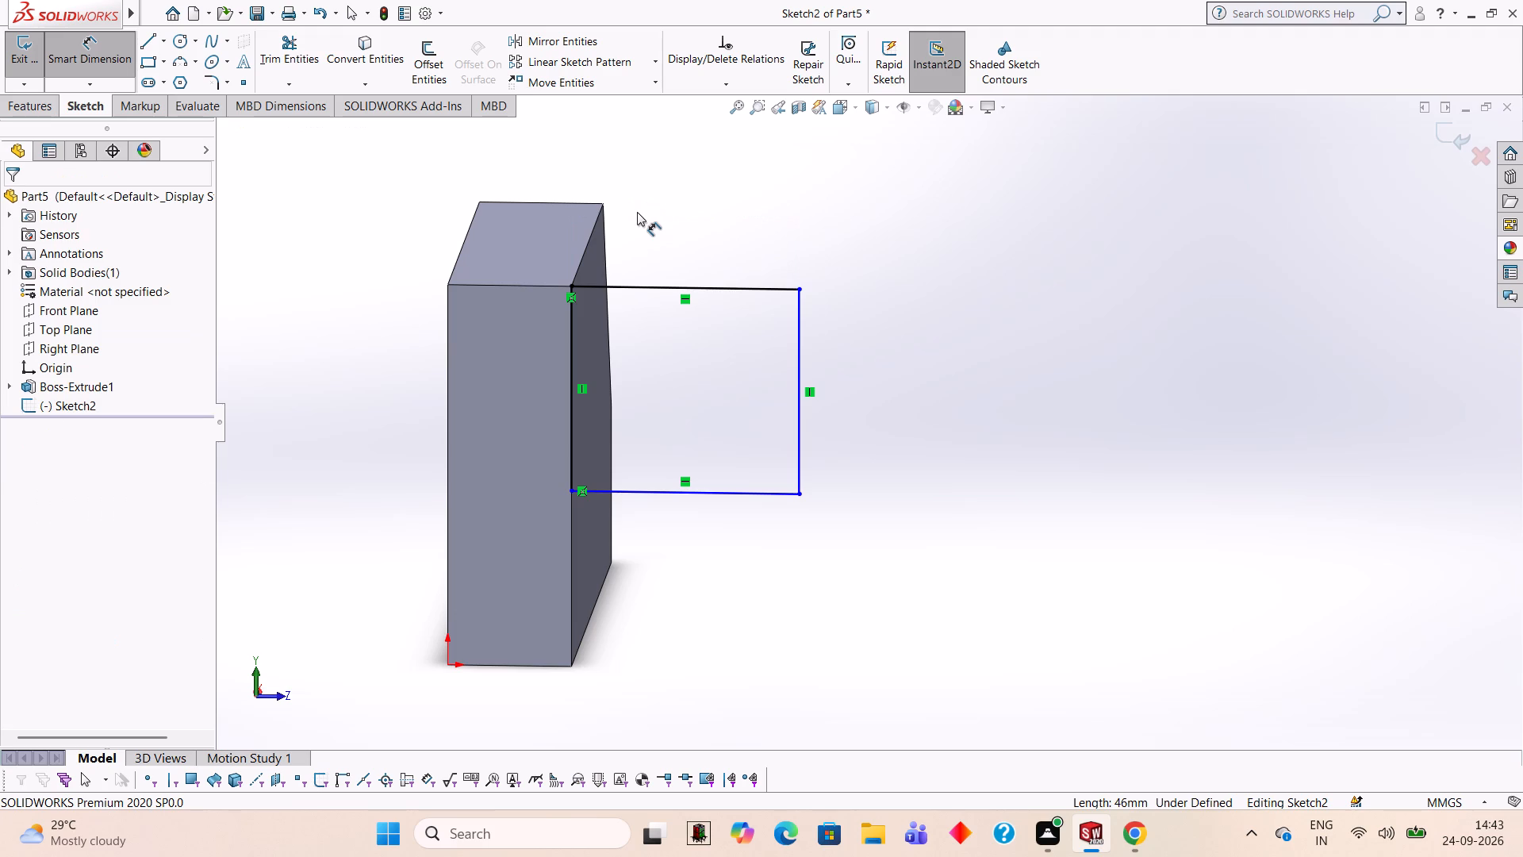
Trim away the outer vertical line and the top line of the boss rectangle.
left_click(299, 59)
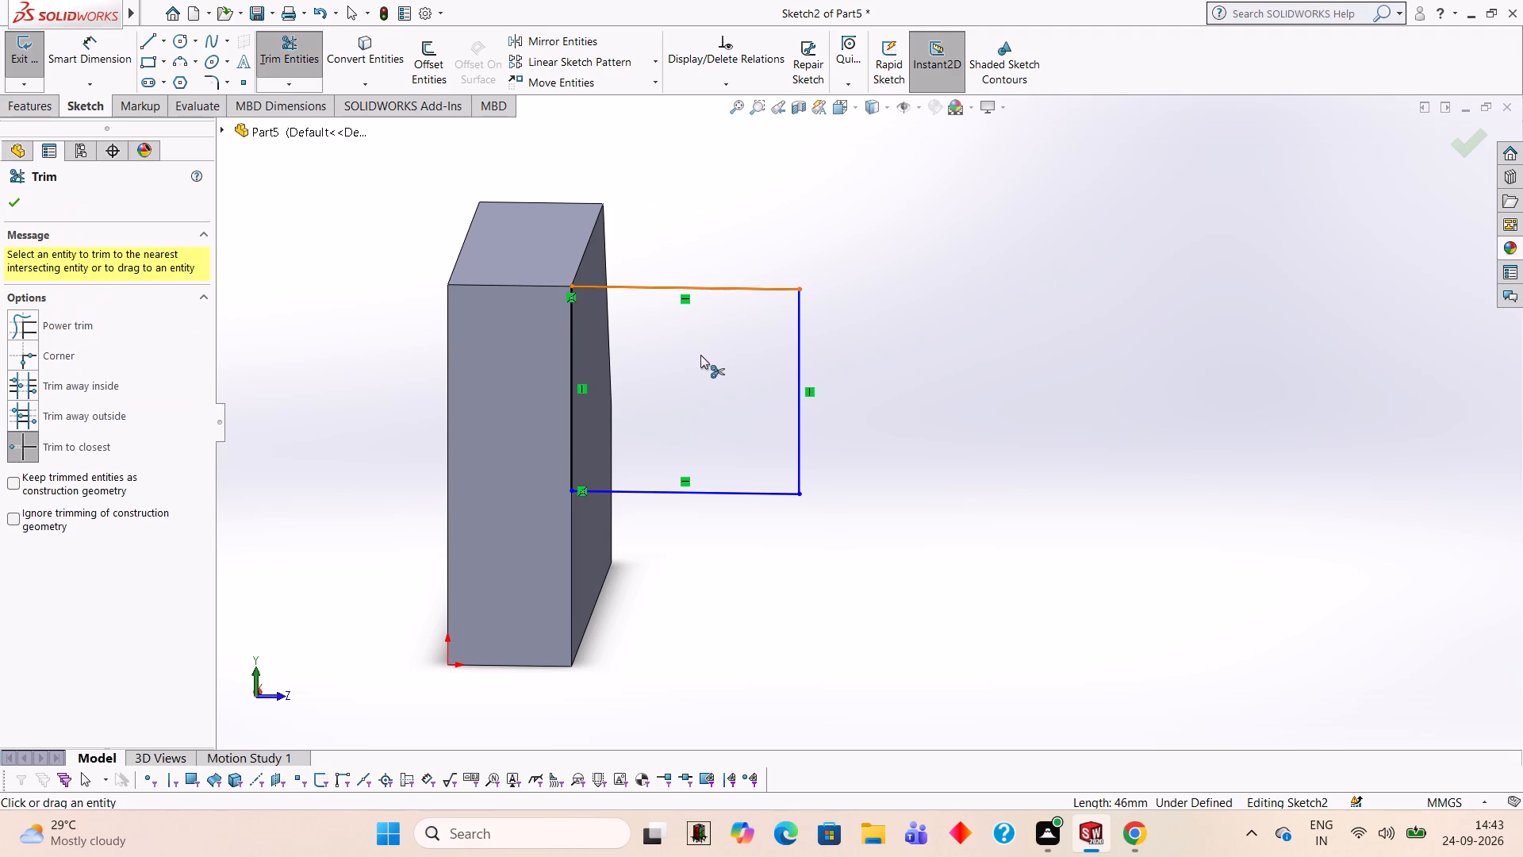
left_click(796, 406)
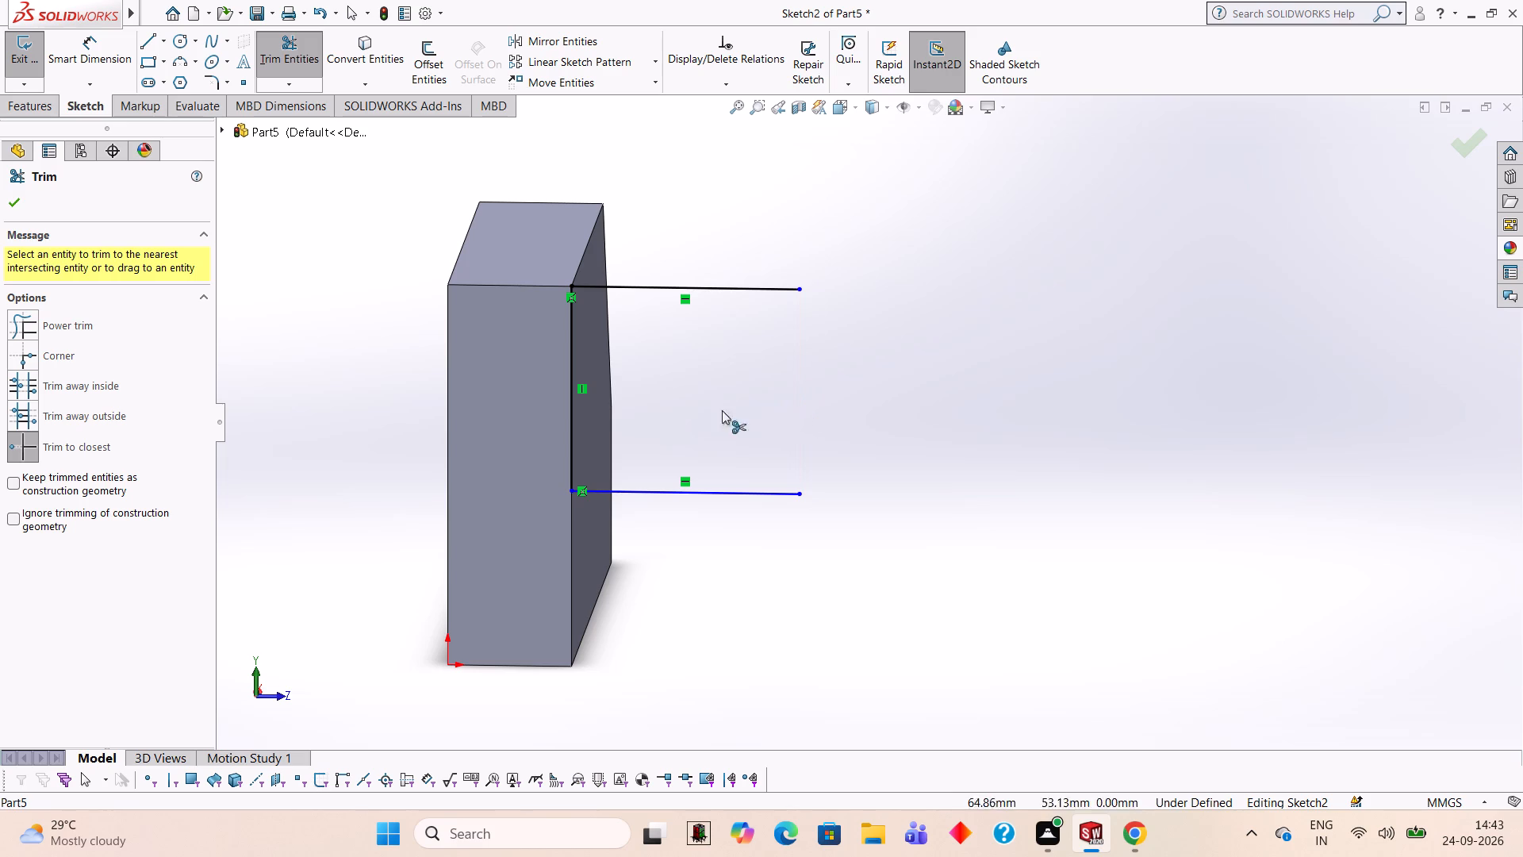
left_click(608, 286)
Redraw the rectangle's top line 58 mm long from the block's upper corner, working out 12 + 46 in Calculator.
left_click(140, 42)
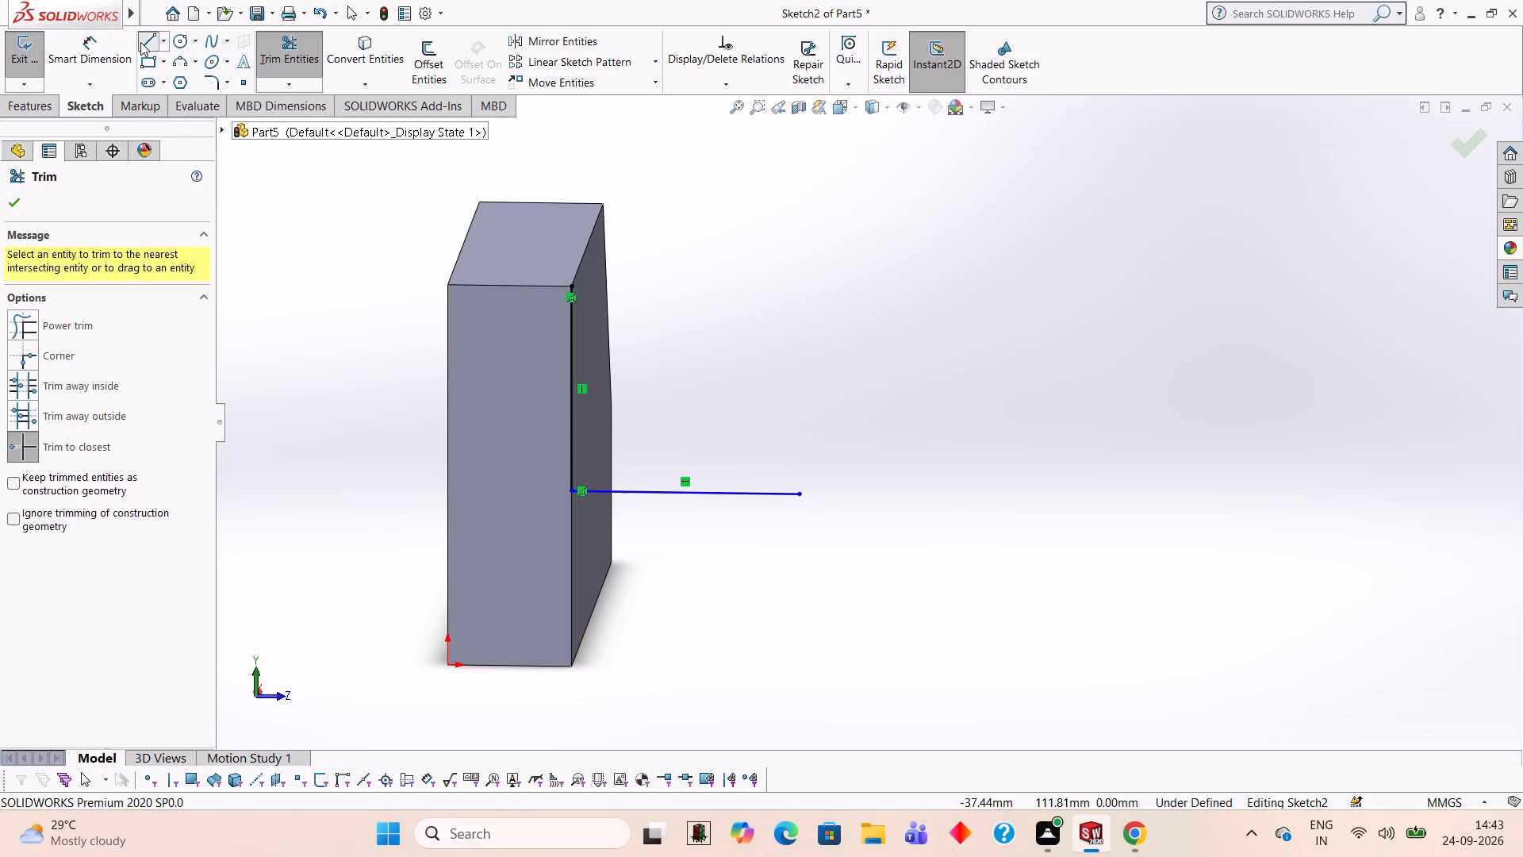
left_click(571, 284)
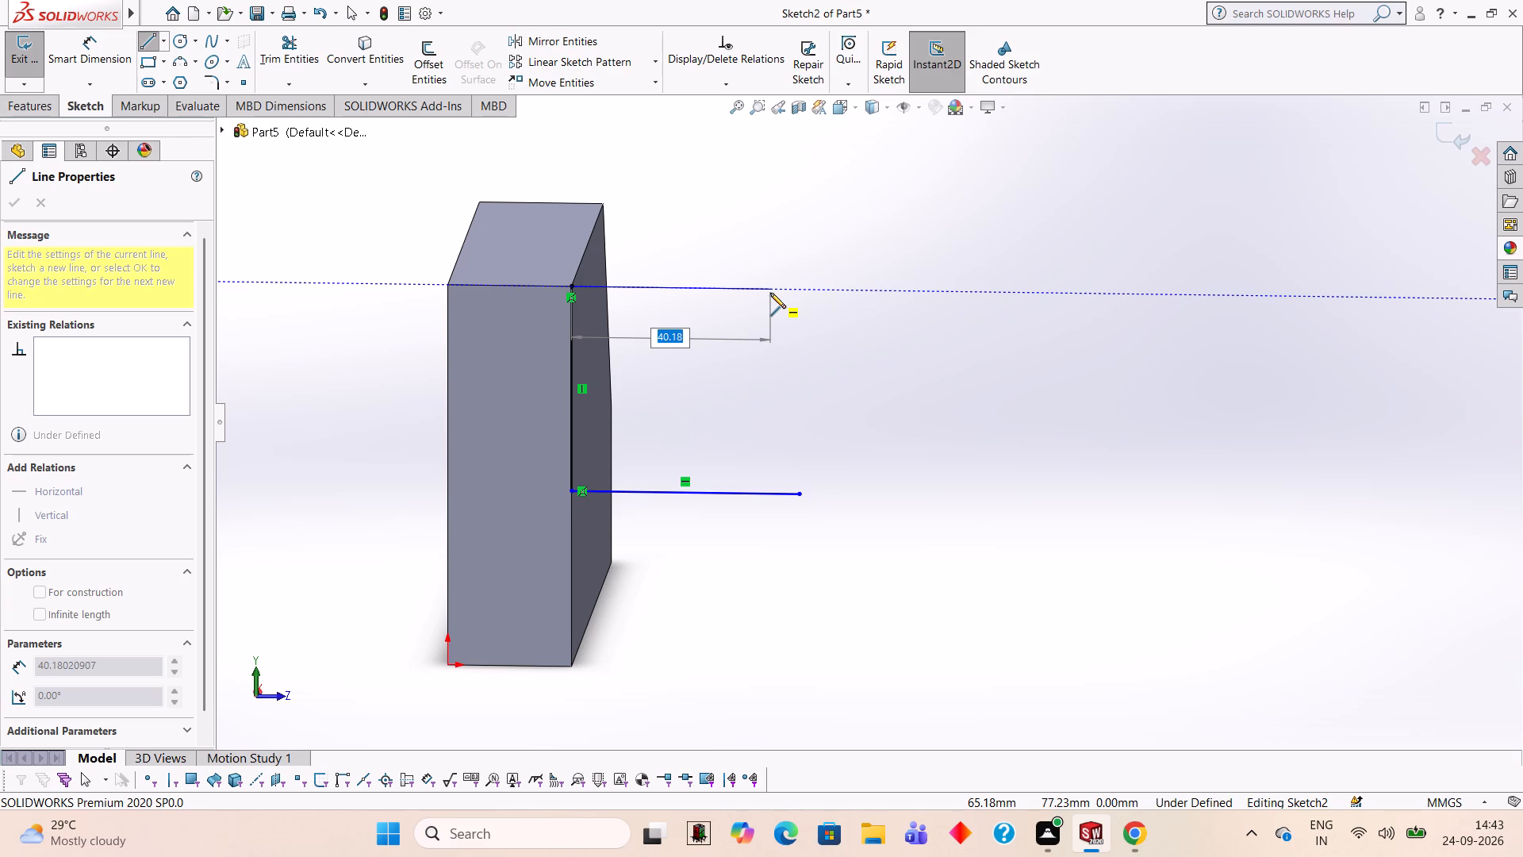
type("12+4")
key("6")
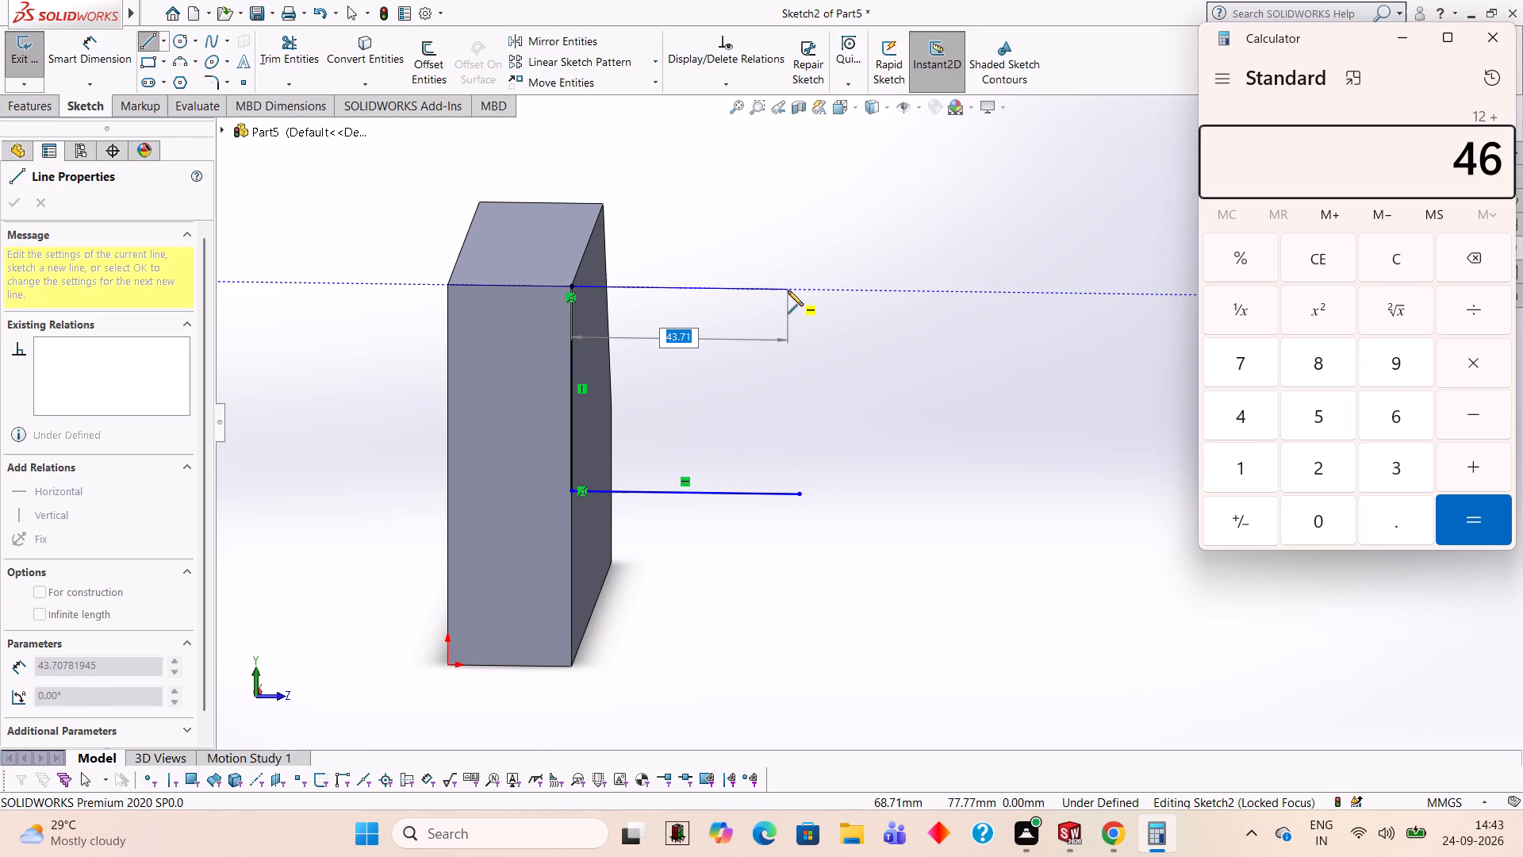
key("Return")
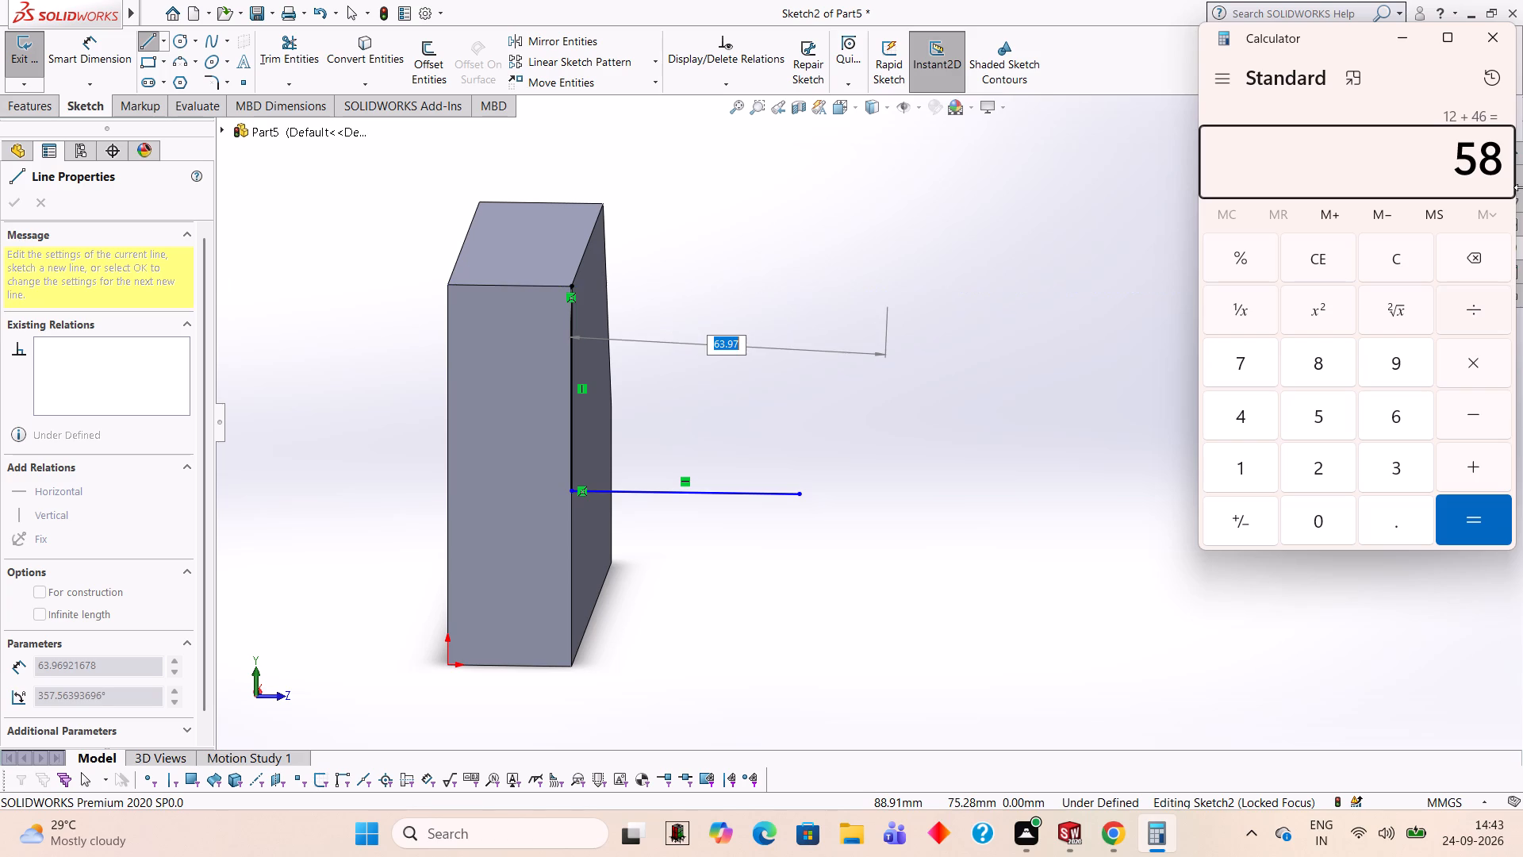
left_click(1496, 30)
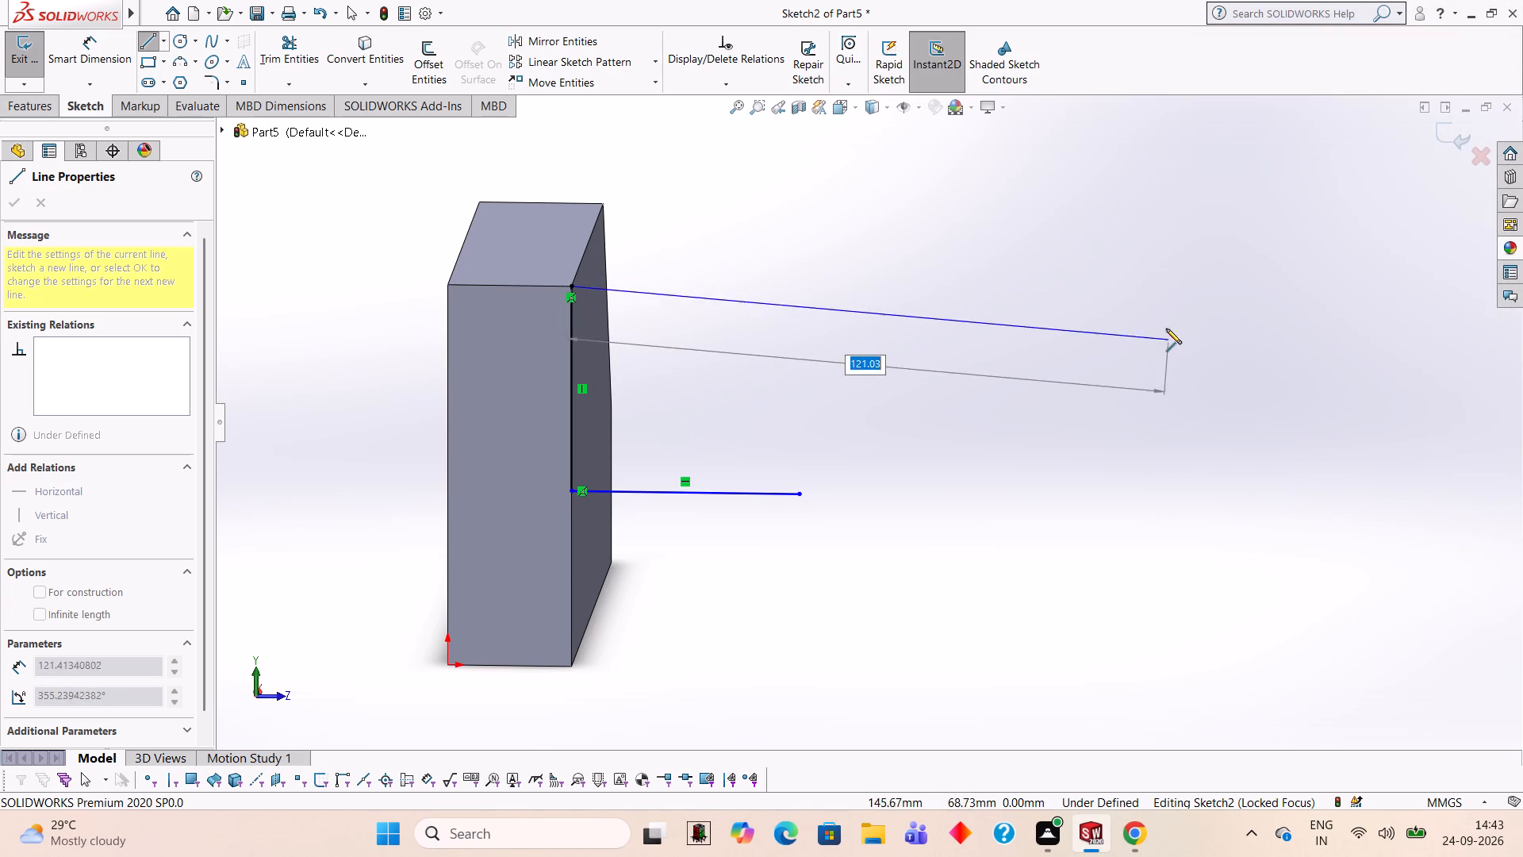
type("58")
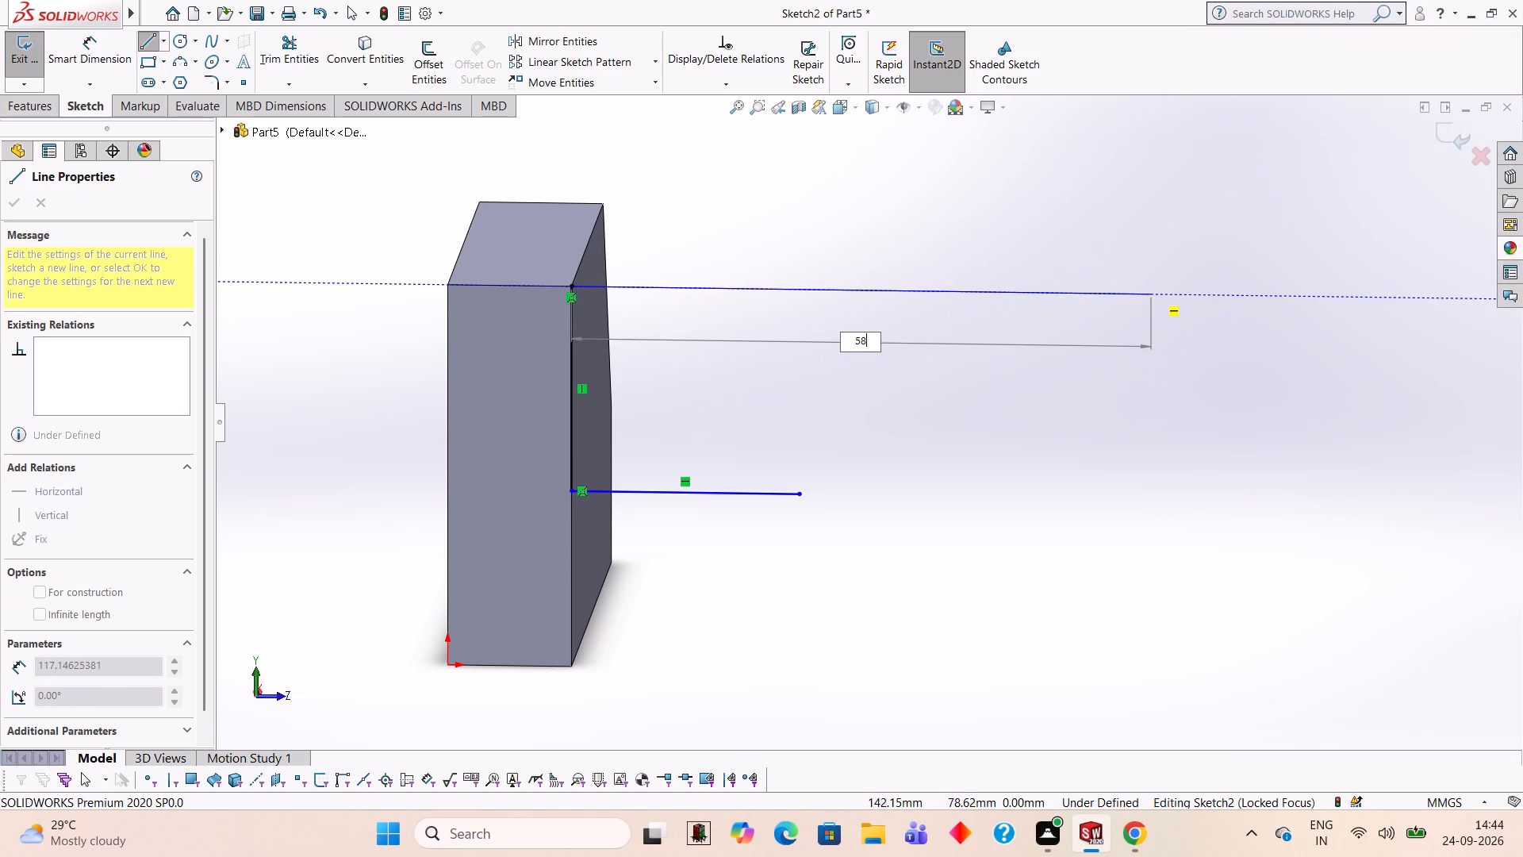
key("Return")
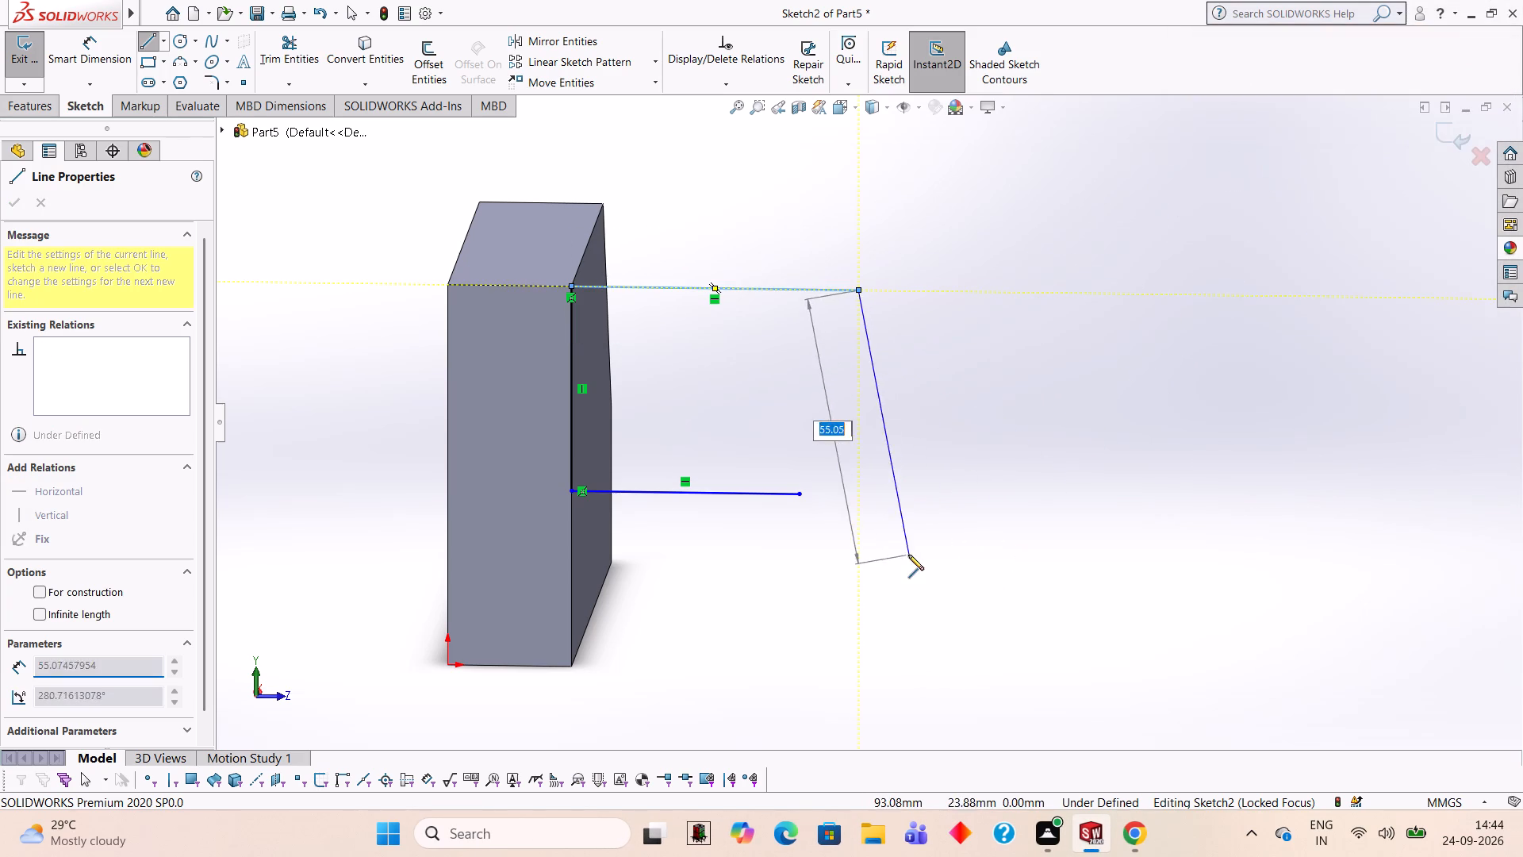
Close the rectangle with a vertical outer line and a 12 mm horizontal line to the bottom line's free end.
left_click(859, 498)
left_click(800, 493)
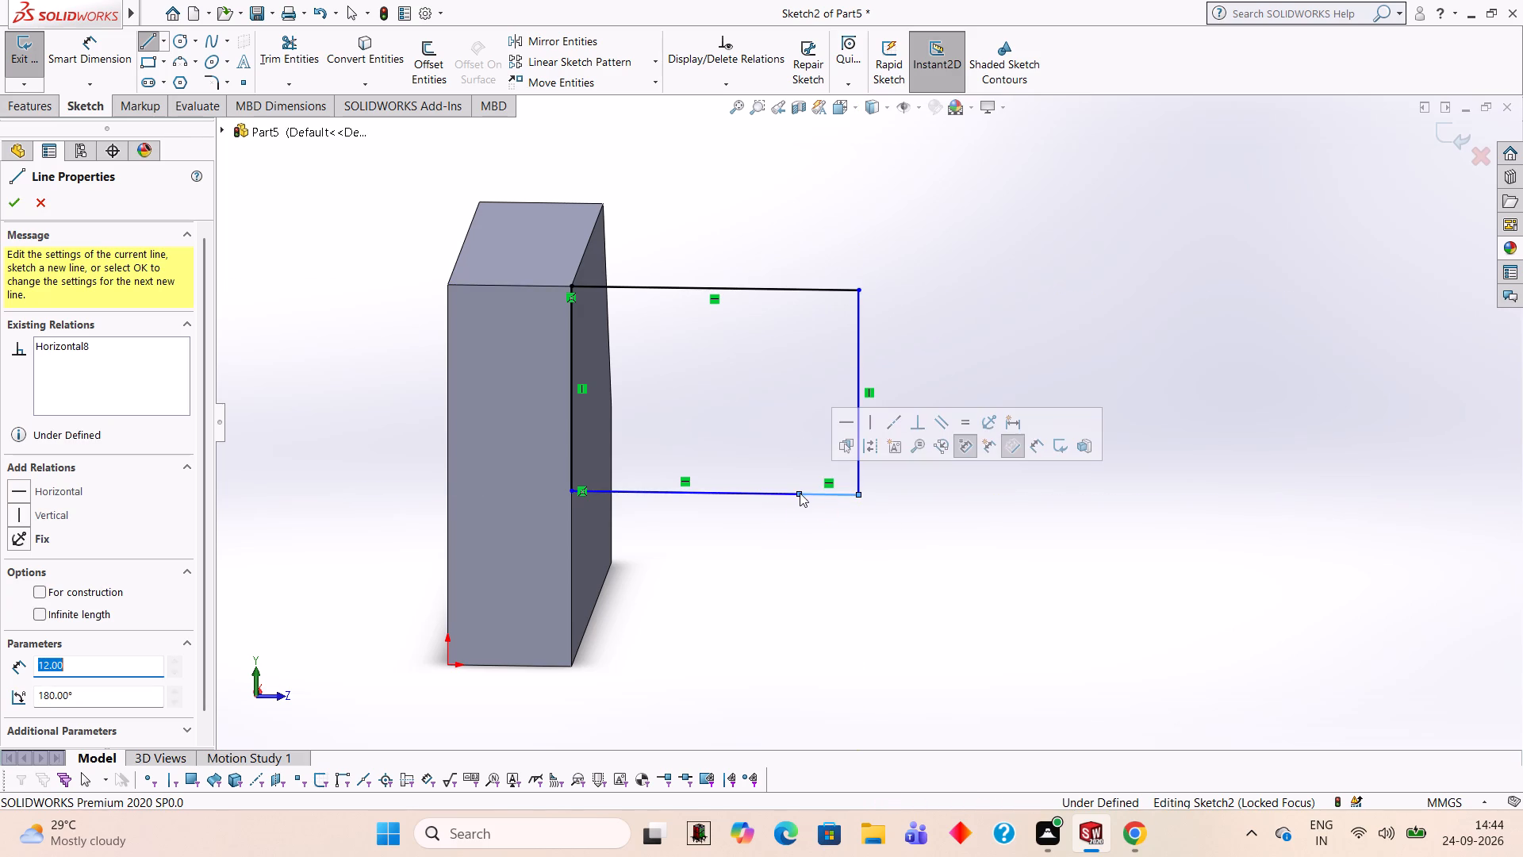
Extrude the closed boss profile 18 mm in the reversed direction, into the block, with the result merged.
key("Escape")
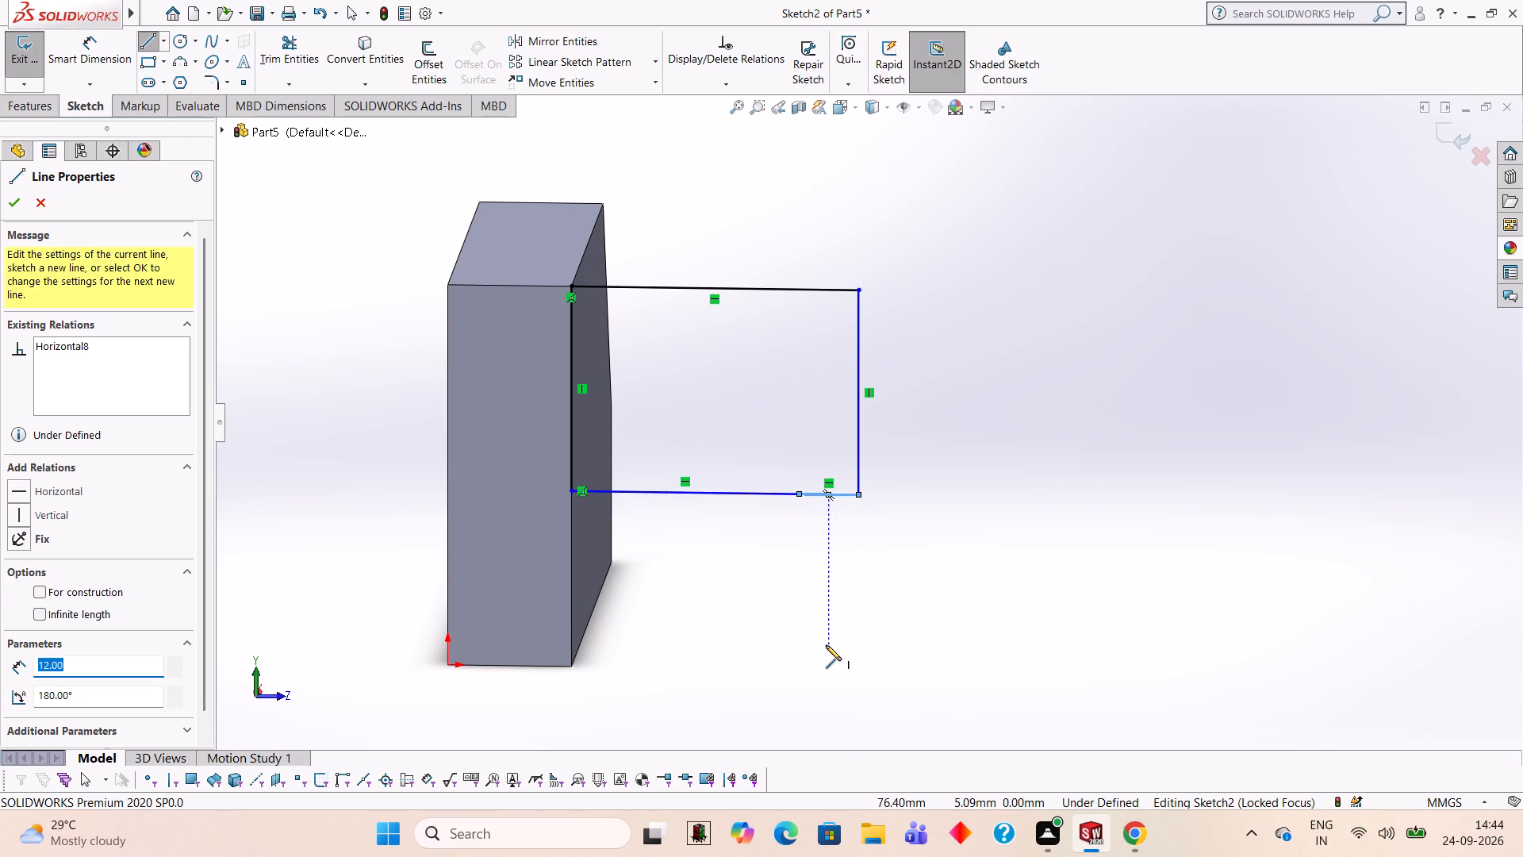
left_click(25, 116)
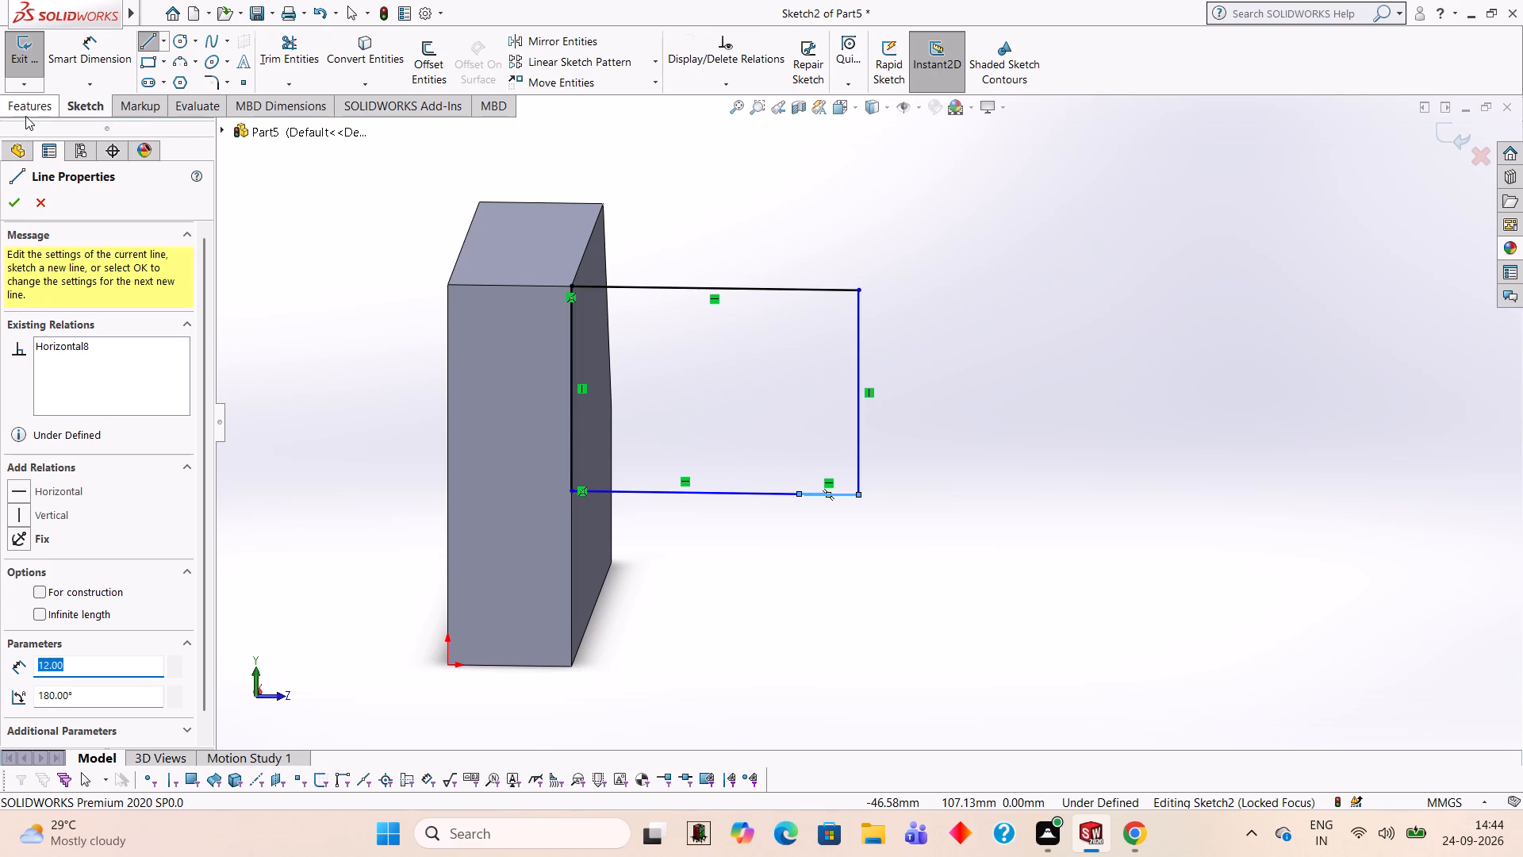
left_click(26, 78)
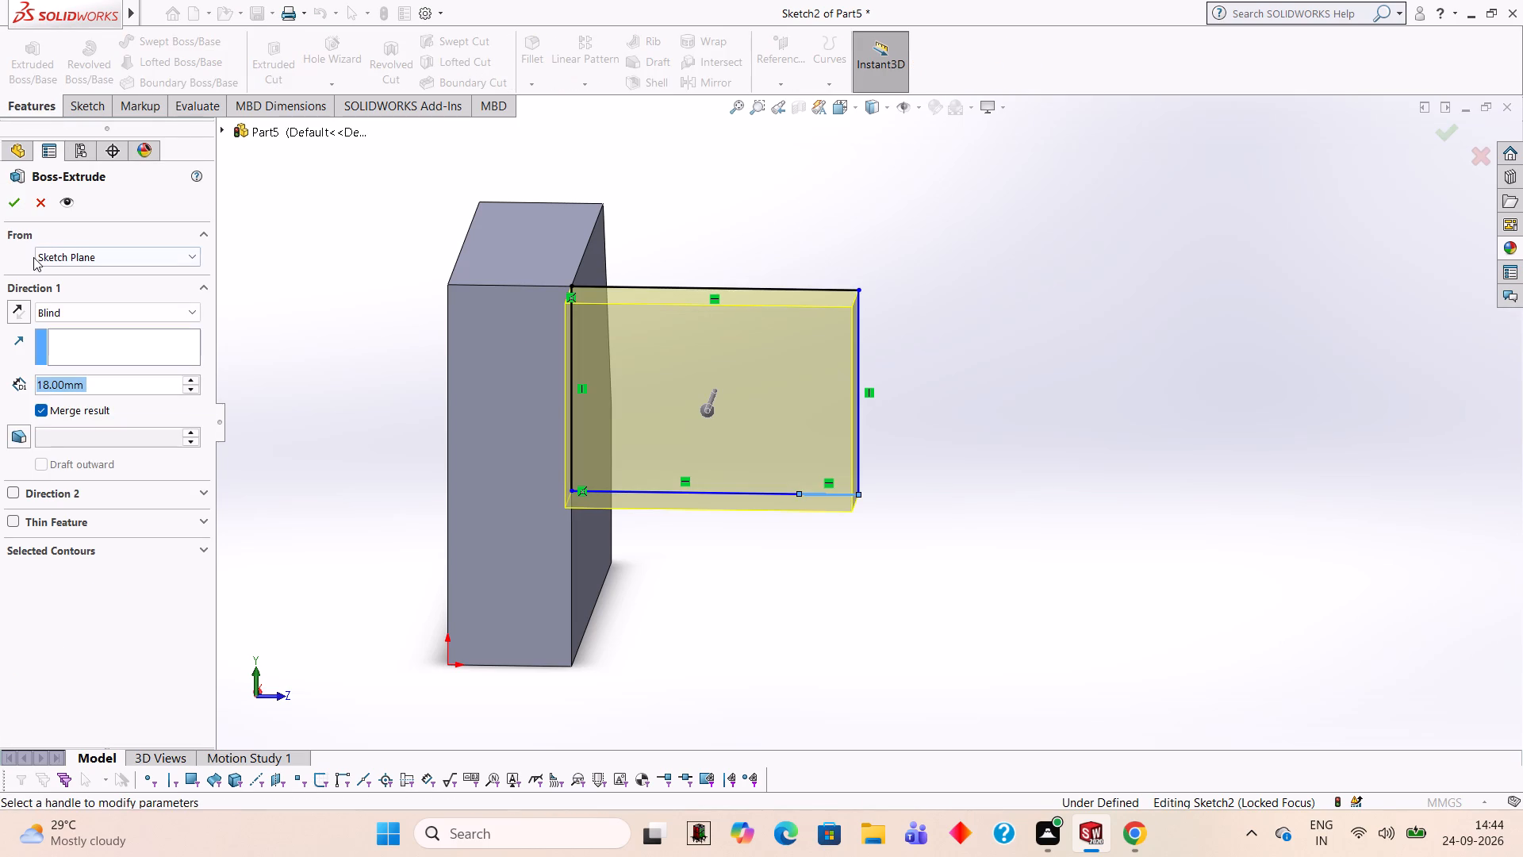
left_click(20, 303)
left_click(13, 191)
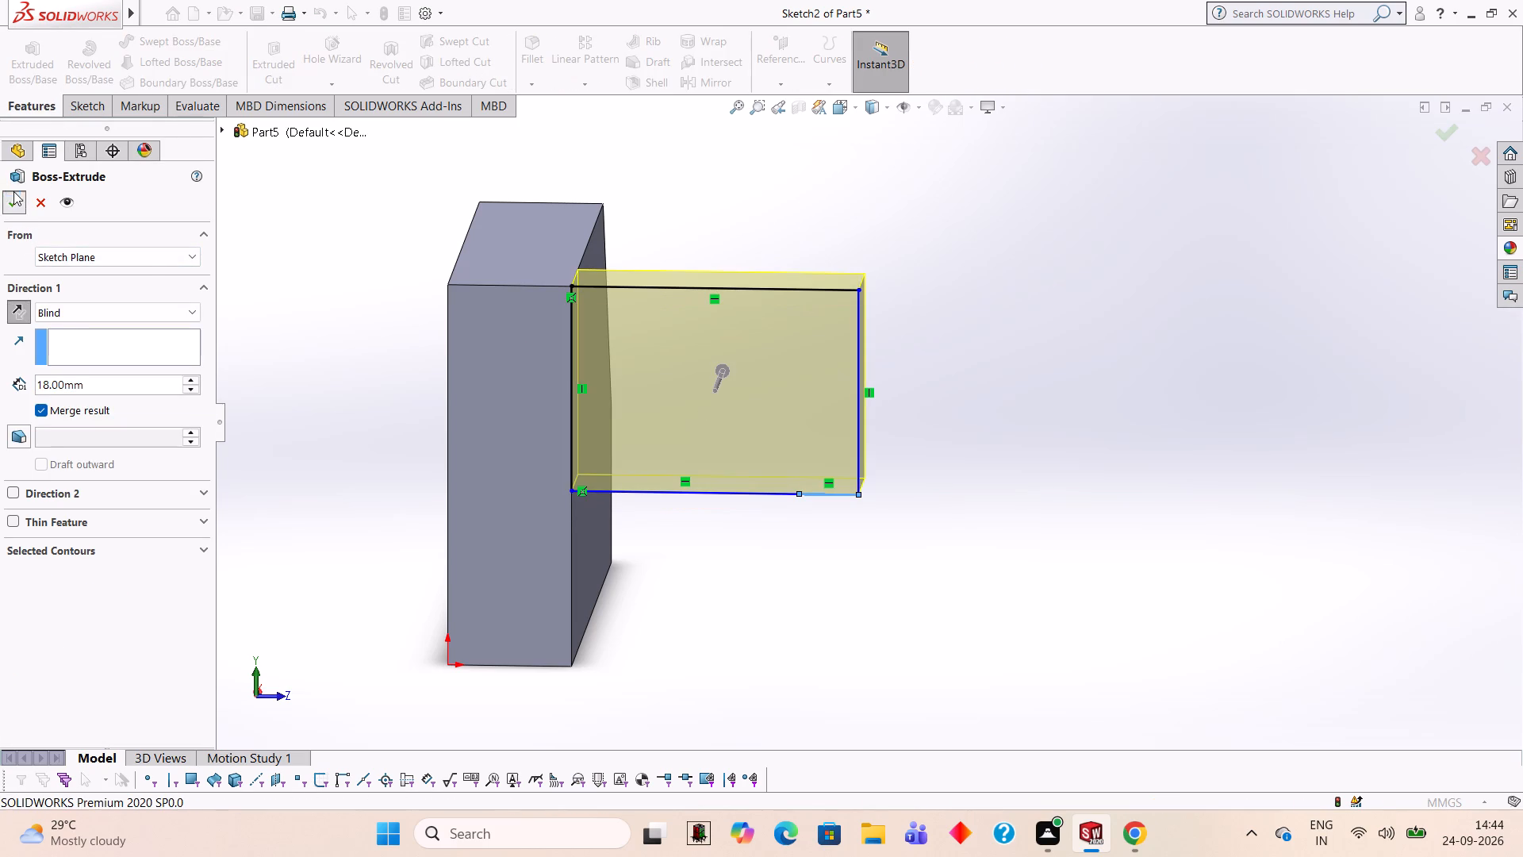
left_click(1157, 392)
Start a sketch on the L-shaped side face and draw a 20 mm line along its top edge from the outer corner.
middle_click_drag(1152, 395, 1084, 405)
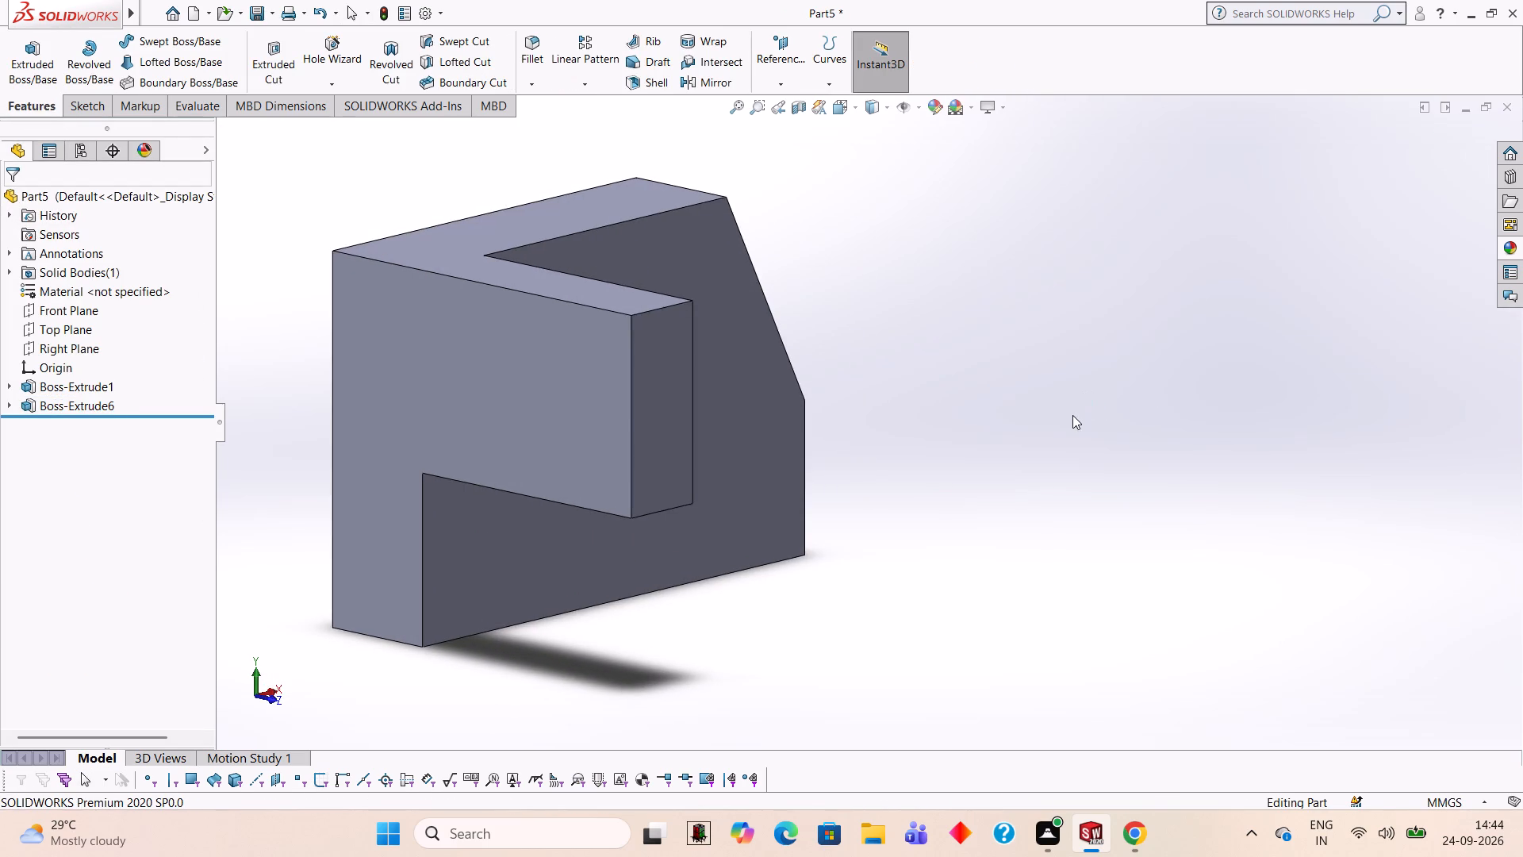
middle_click_drag(1080, 421, 1026, 347)
scroll(1007, 336, "up", 1)
middle_click_drag(1011, 335, 972, 337)
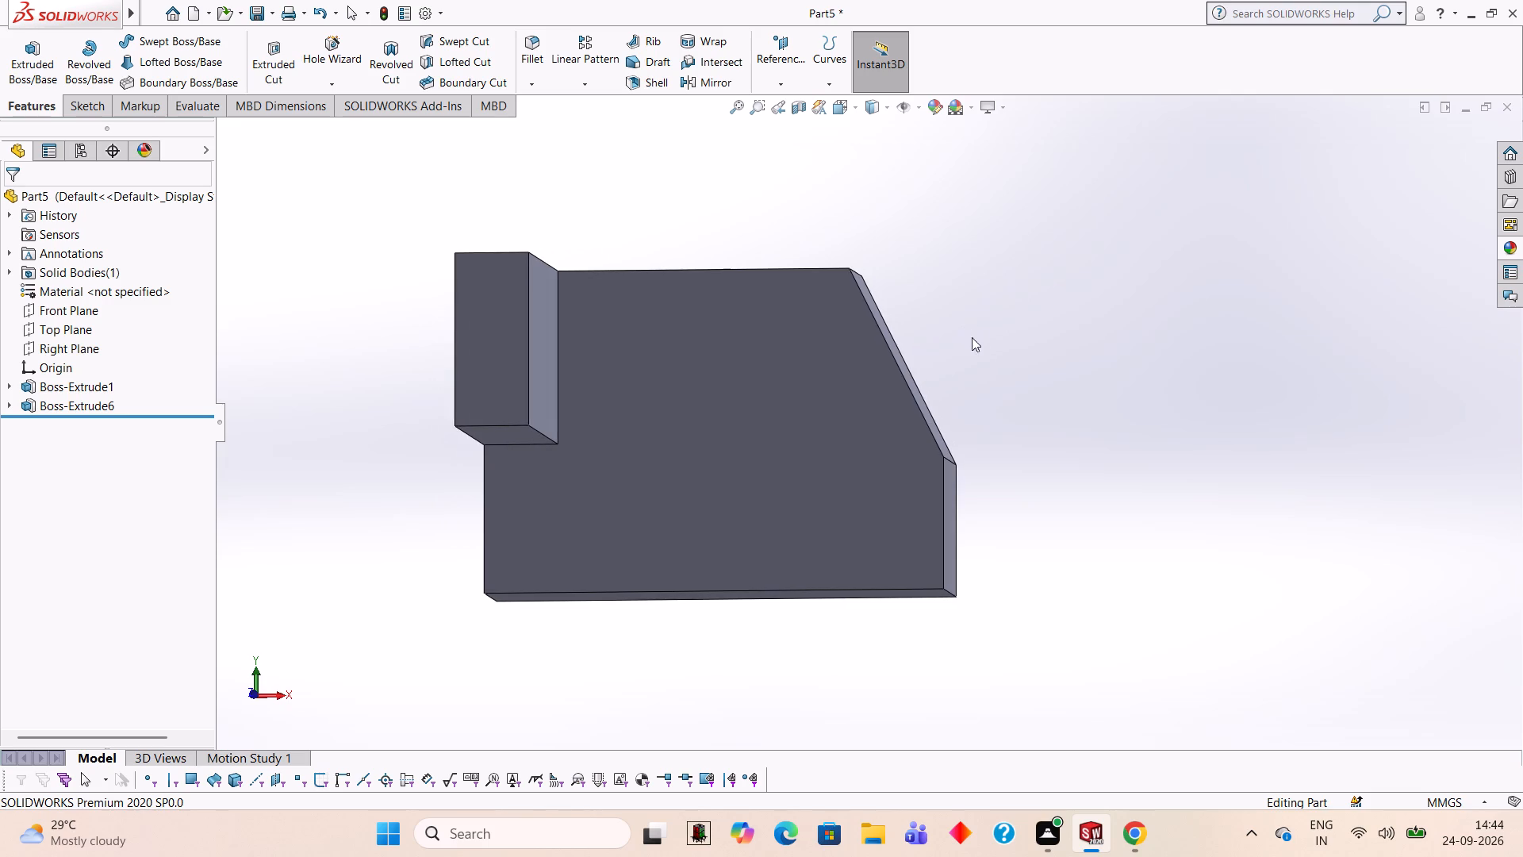
middle_click_drag(979, 310, 1077, 320)
scroll(1078, 321, "up", 1)
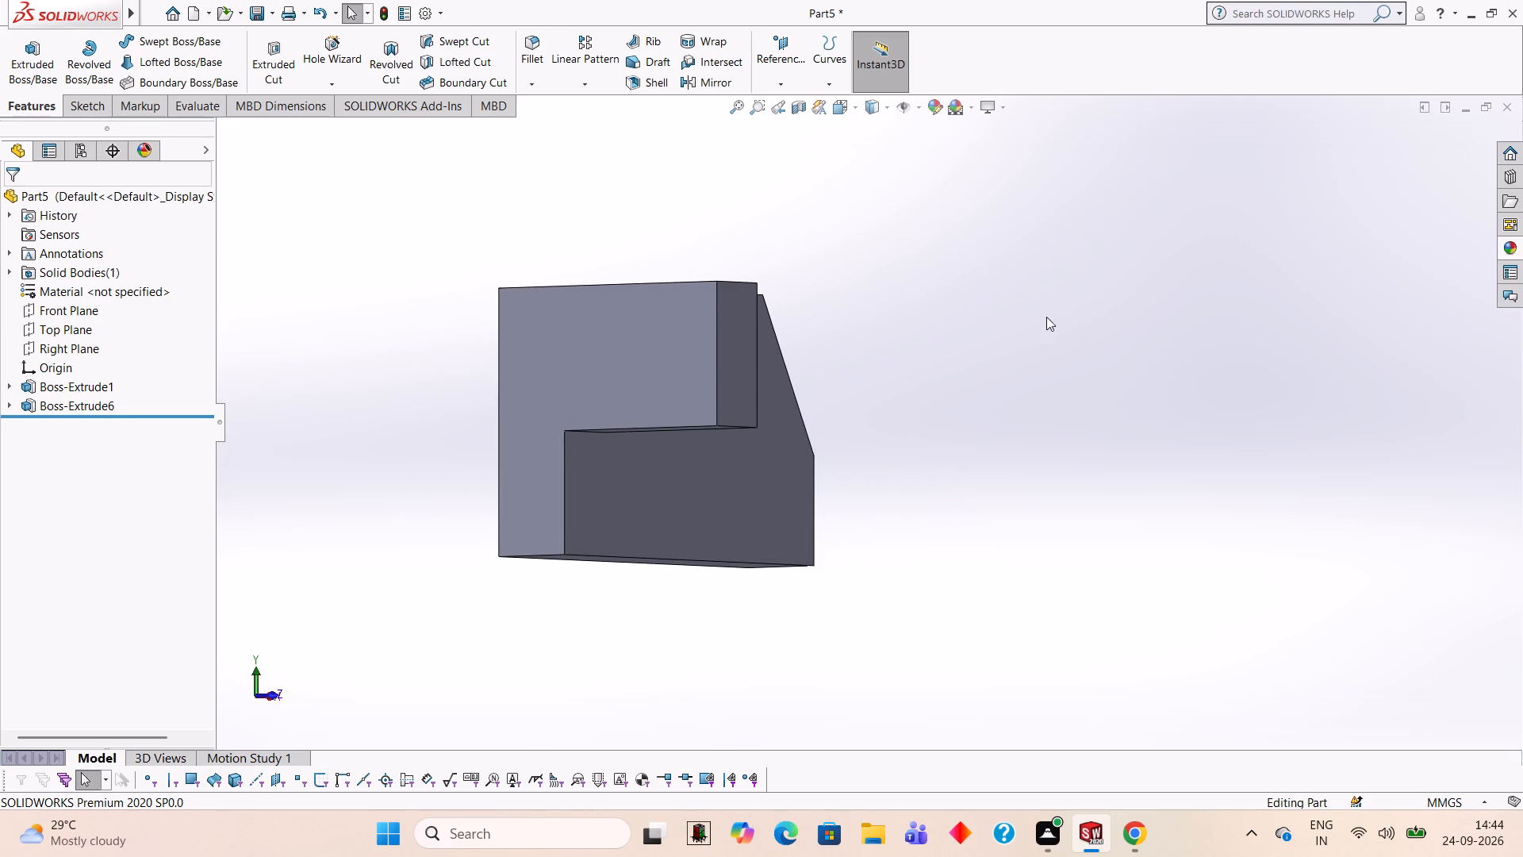
middle_click_drag(1040, 318, 1095, 323)
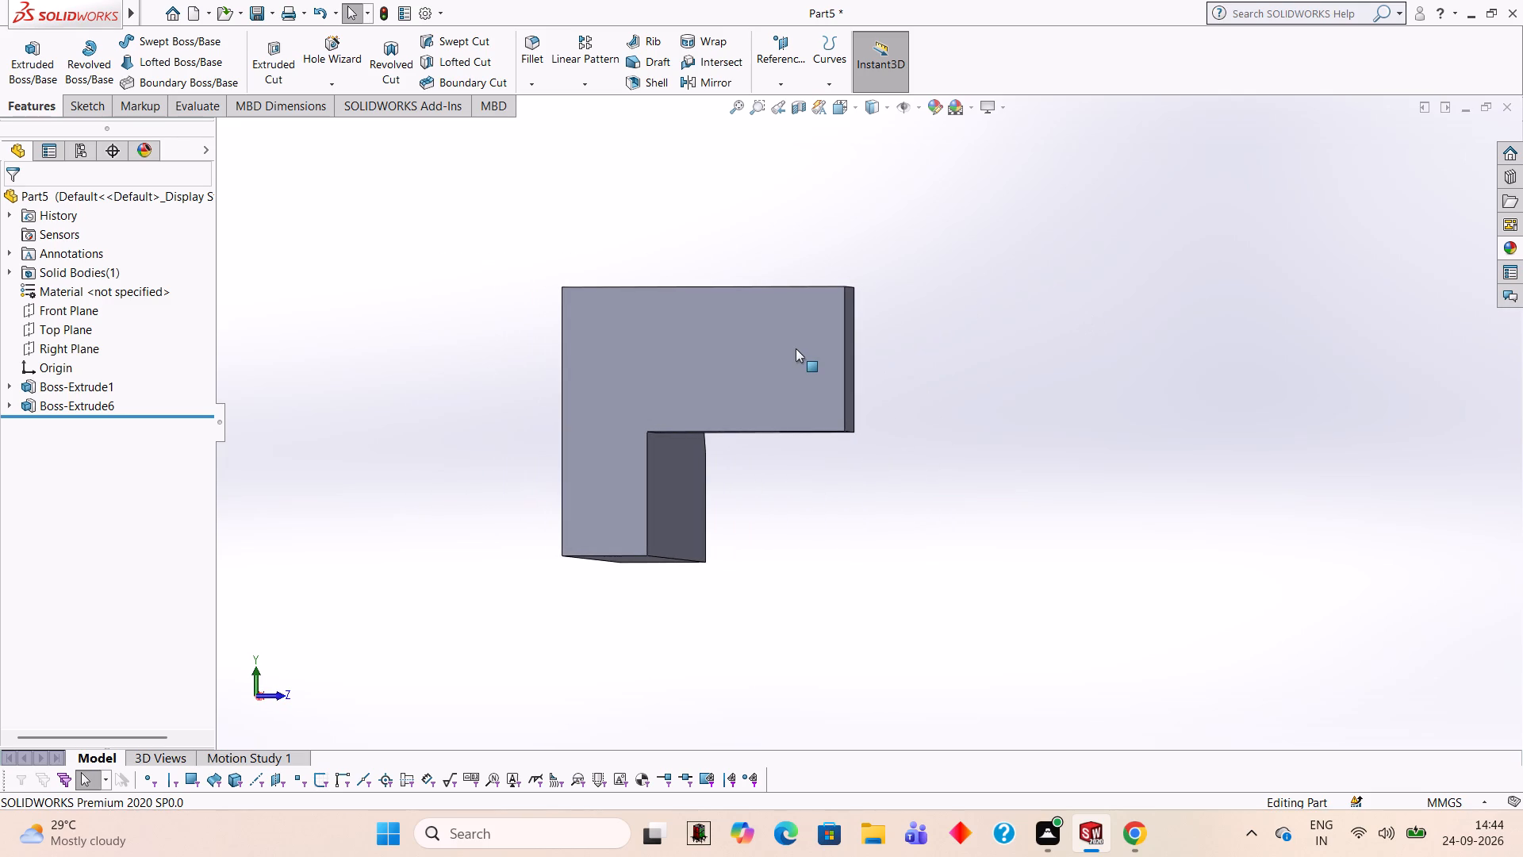
scroll(796, 386, "down", 1)
left_click(740, 359)
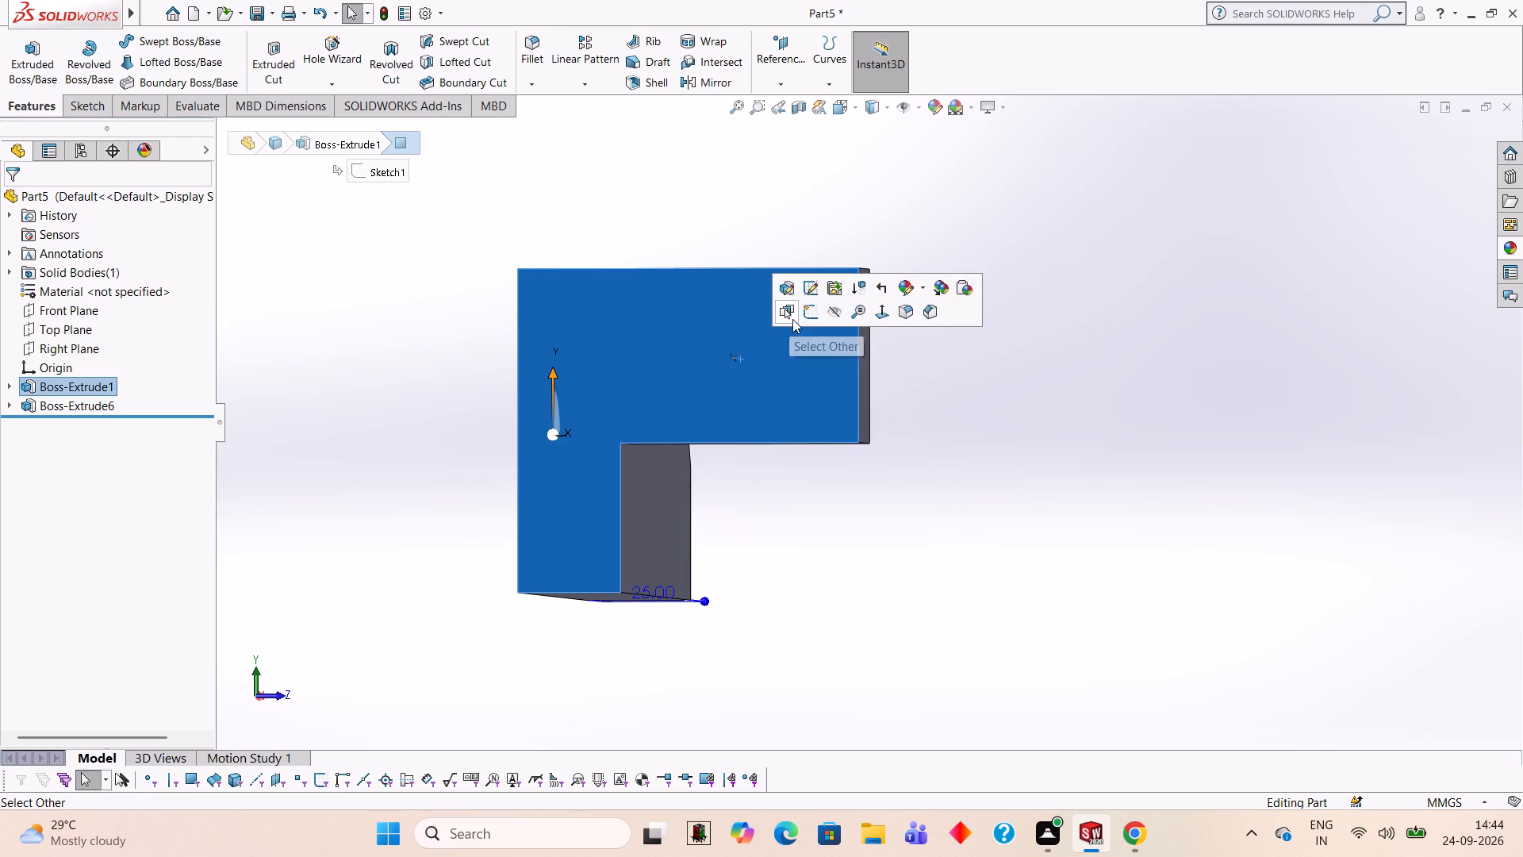
left_click(803, 313)
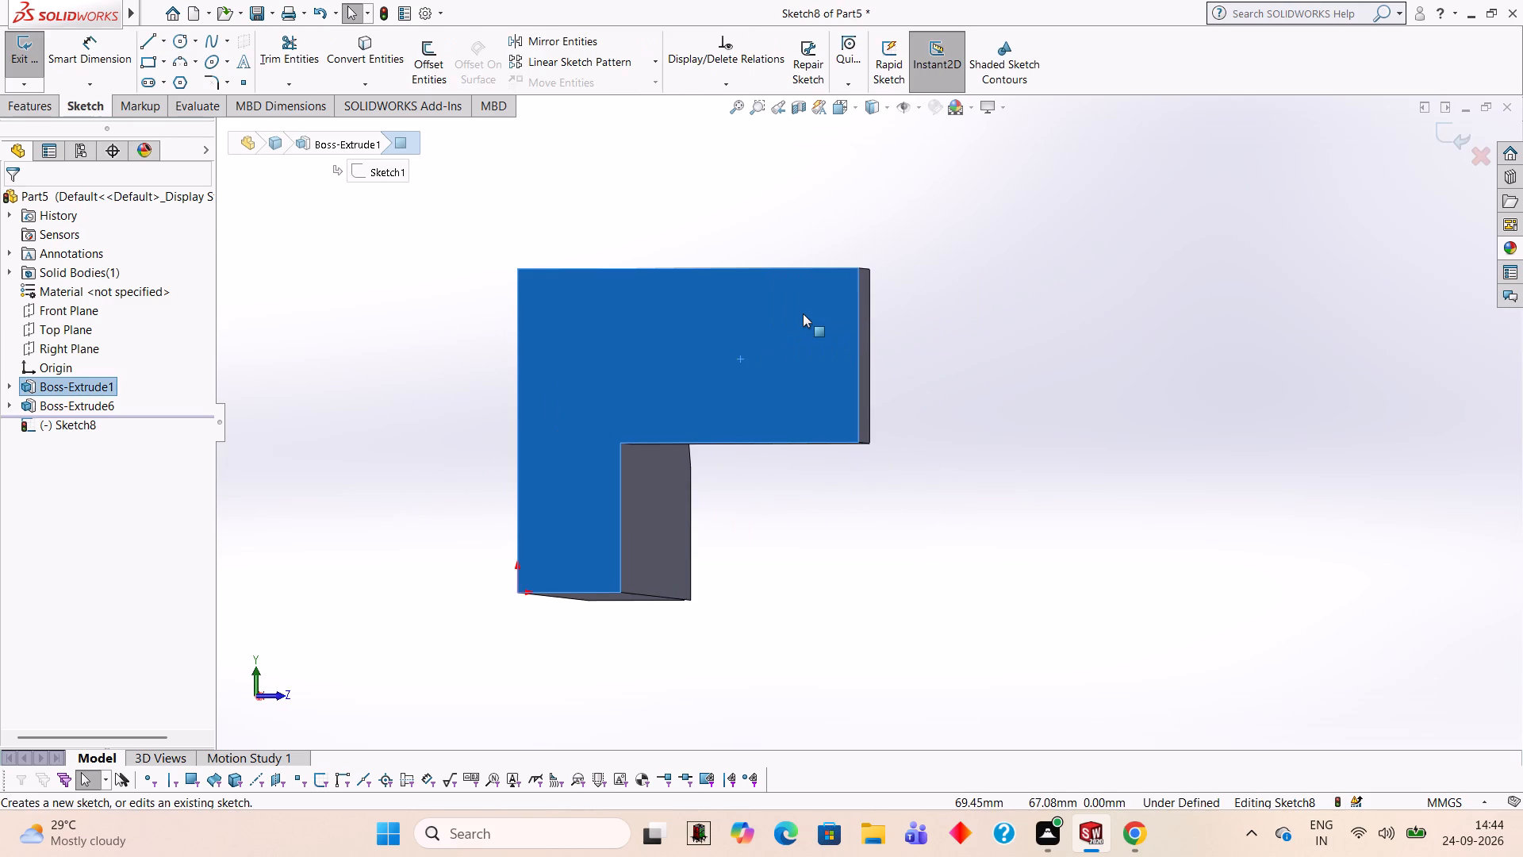
key("ctrl+8")
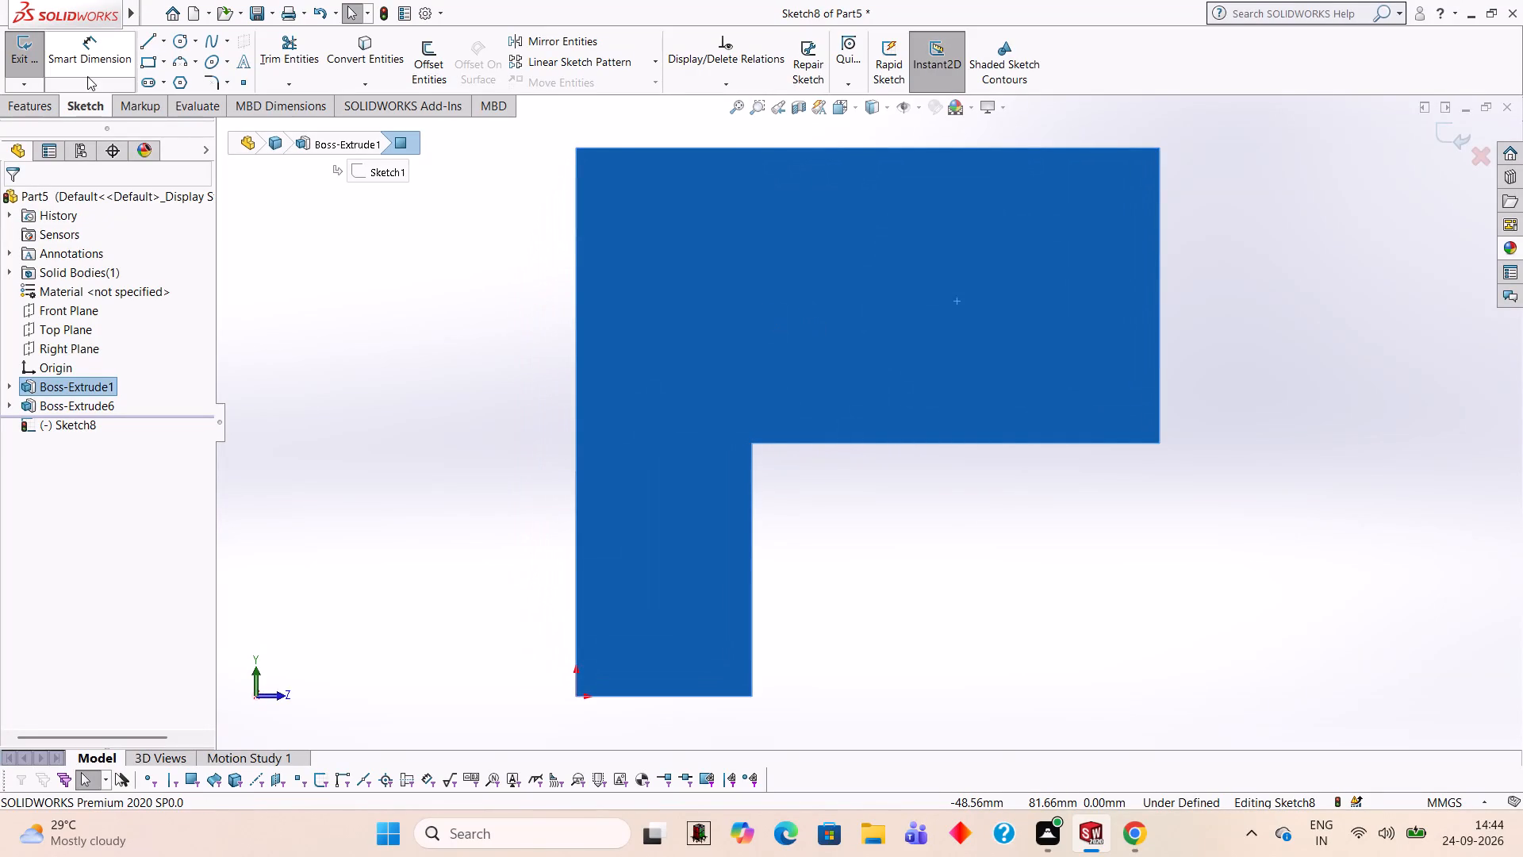
left_click(143, 42)
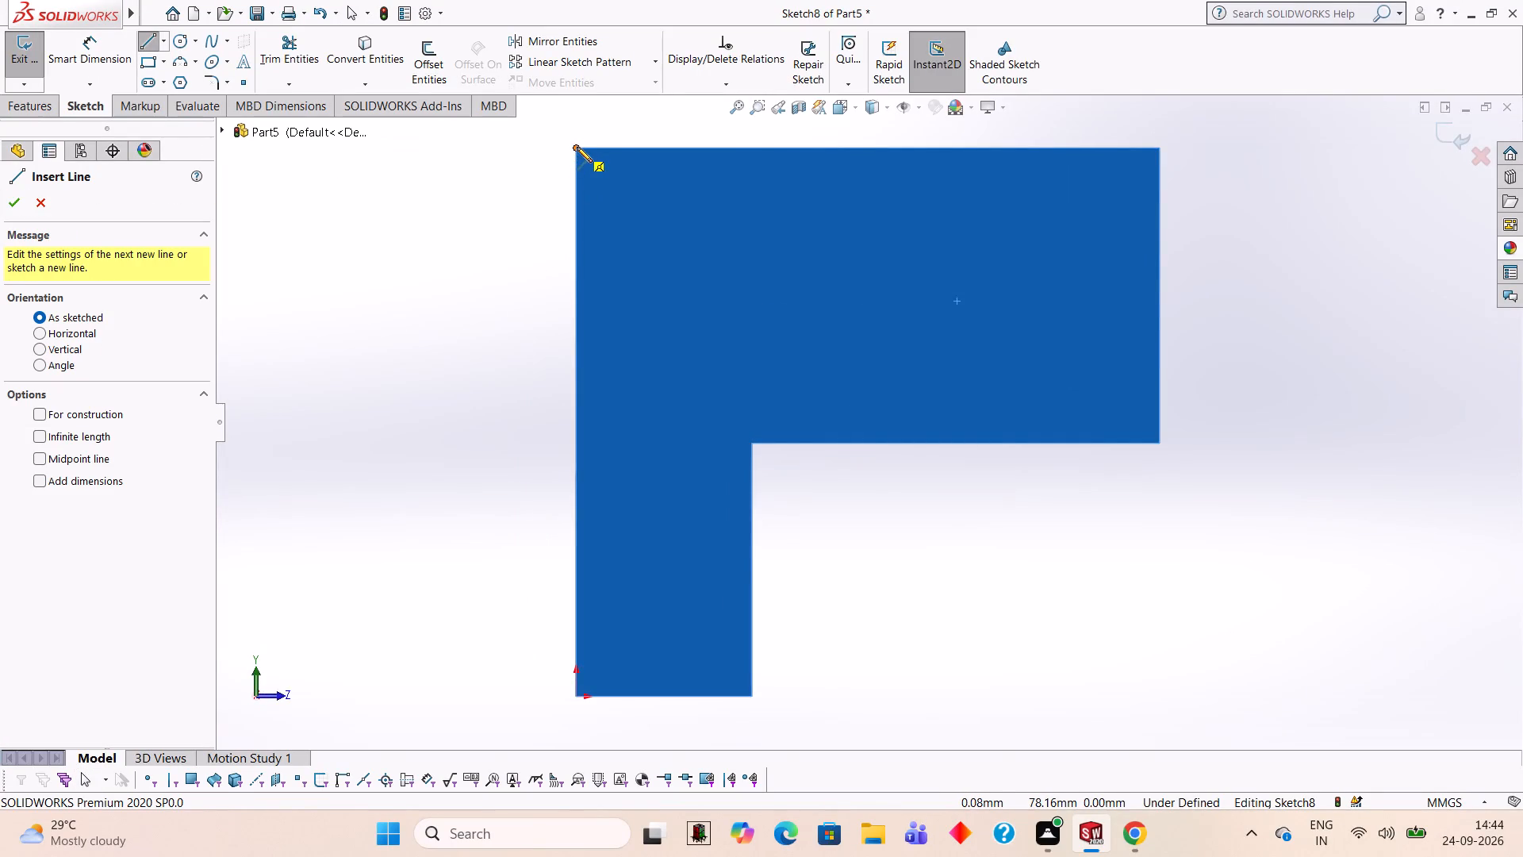
left_click(577, 147)
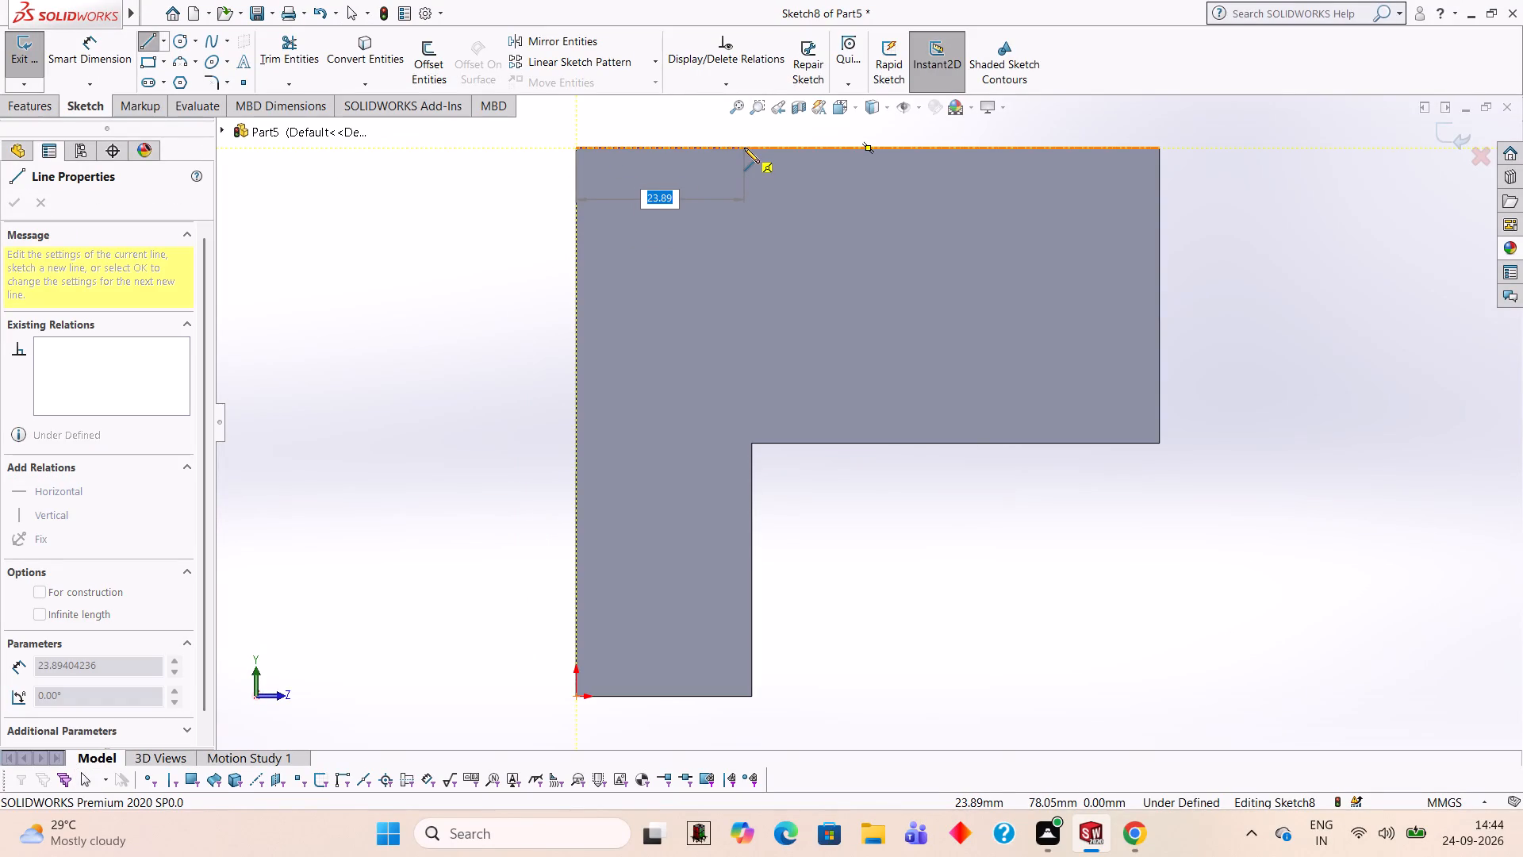
type("20")
key("Return")
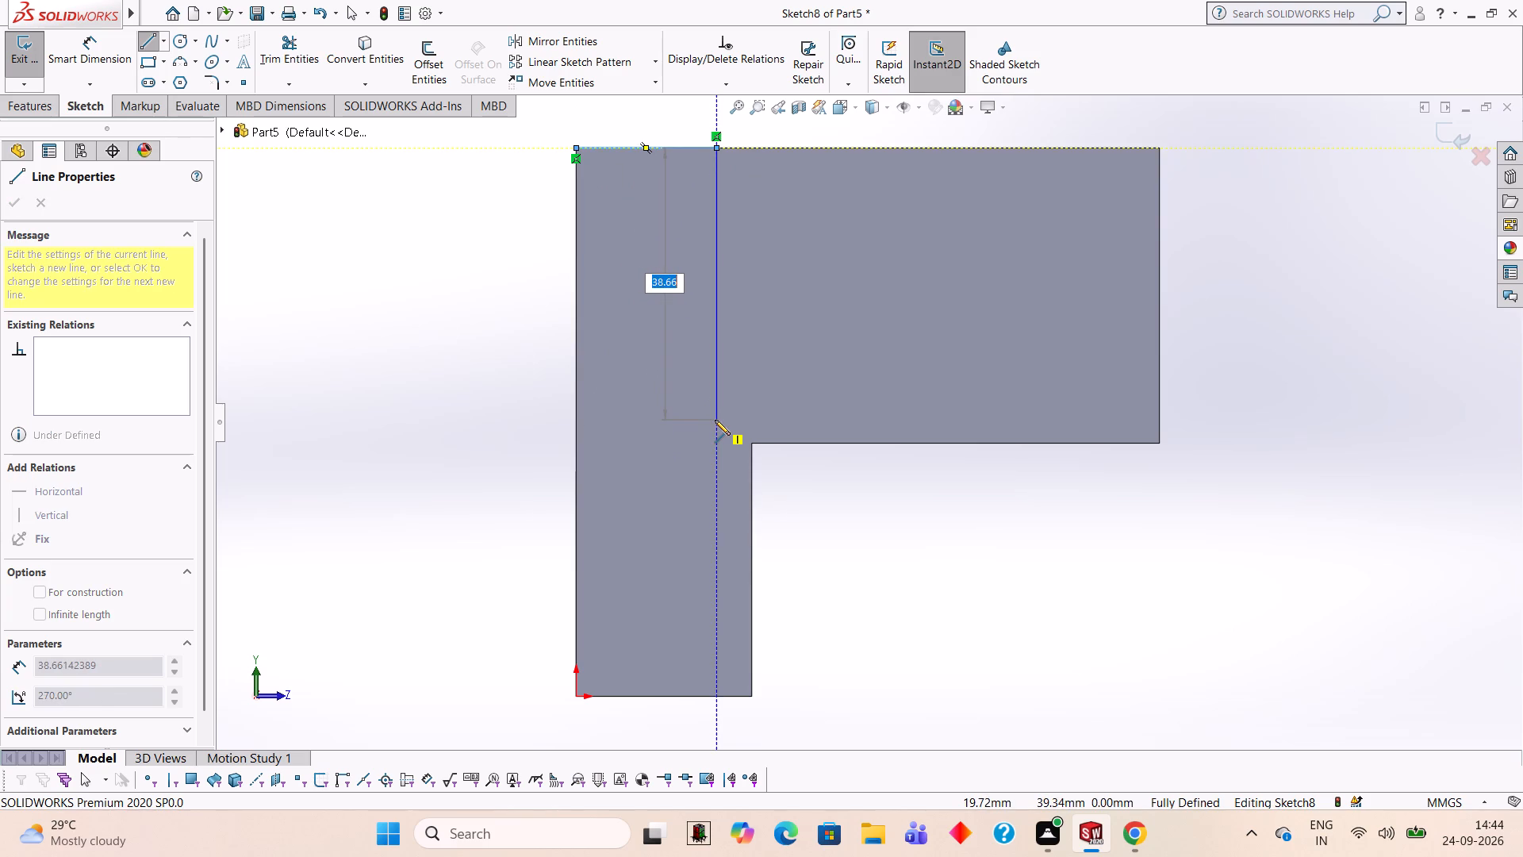
Draw a rectangle 12 mm wide and 32 mm deep from the line's end at the top edge, and trim away the 20 mm locating line.
type("32")
key("Return")
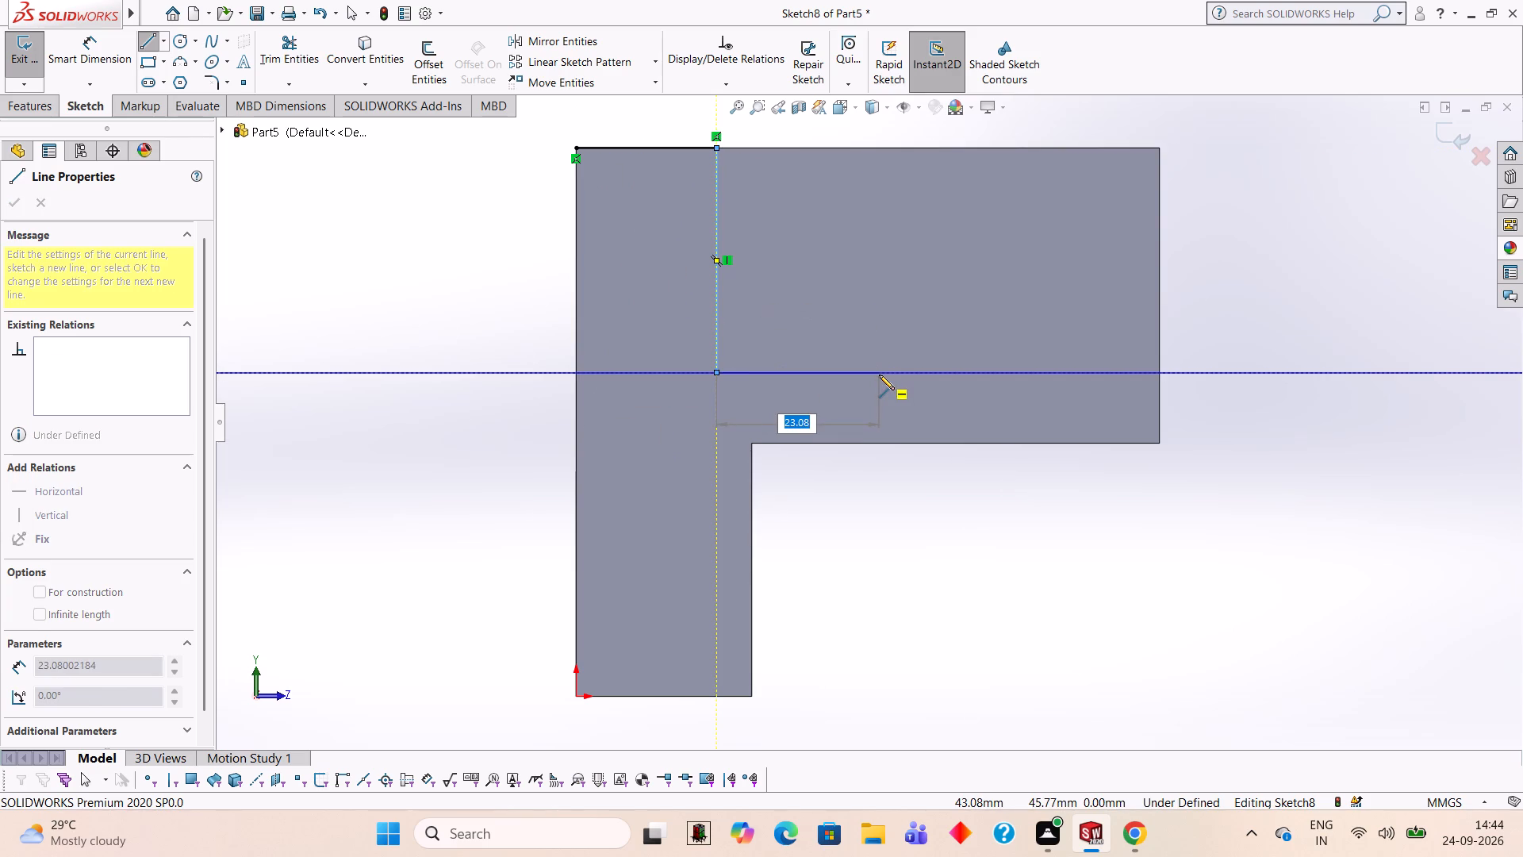
type("12")
key("Return")
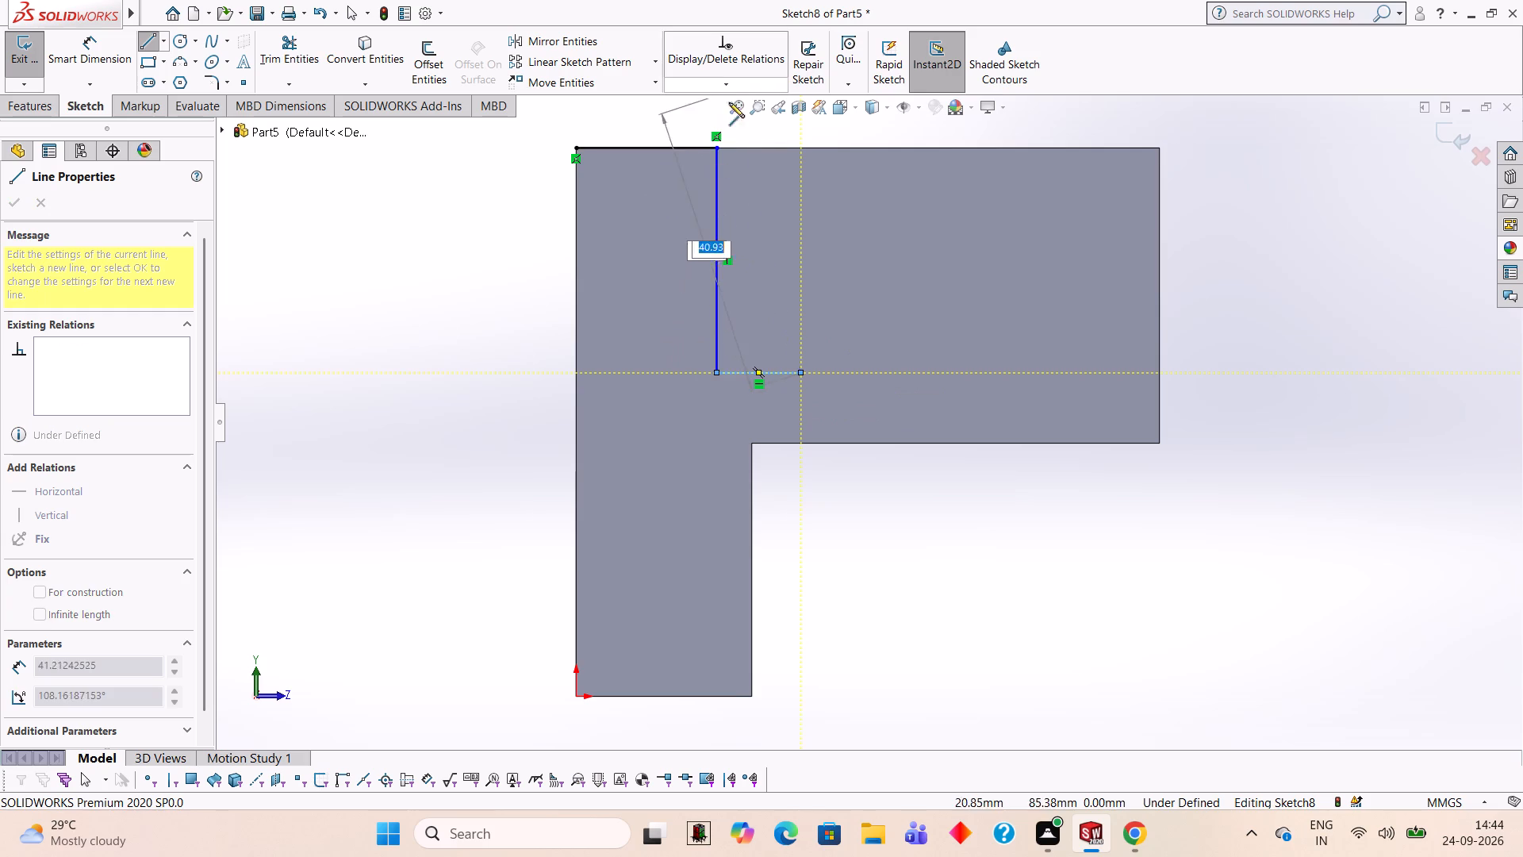
left_click(800, 145)
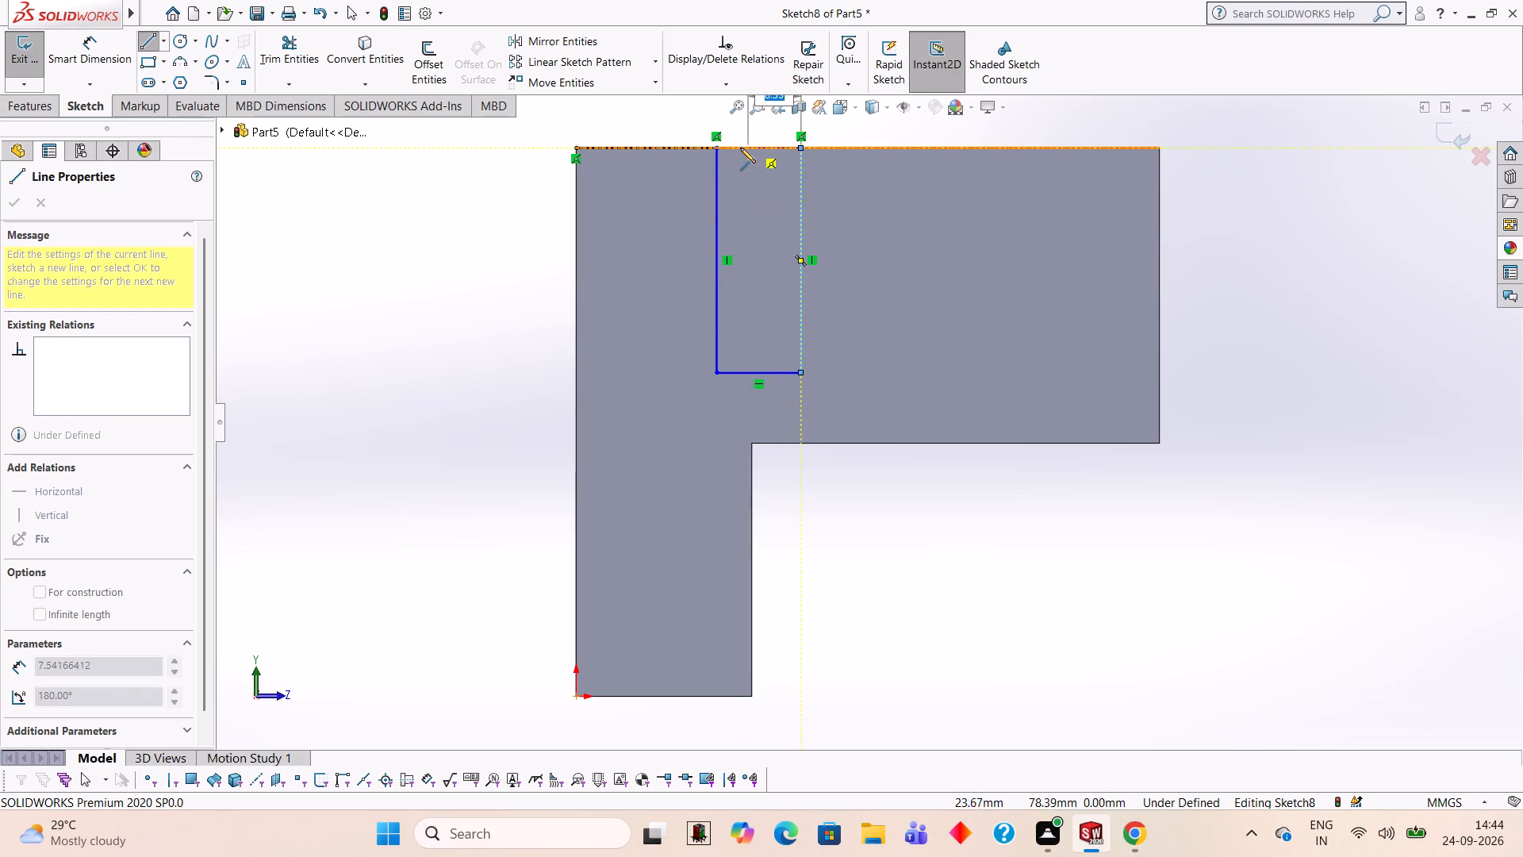
left_click(716, 149)
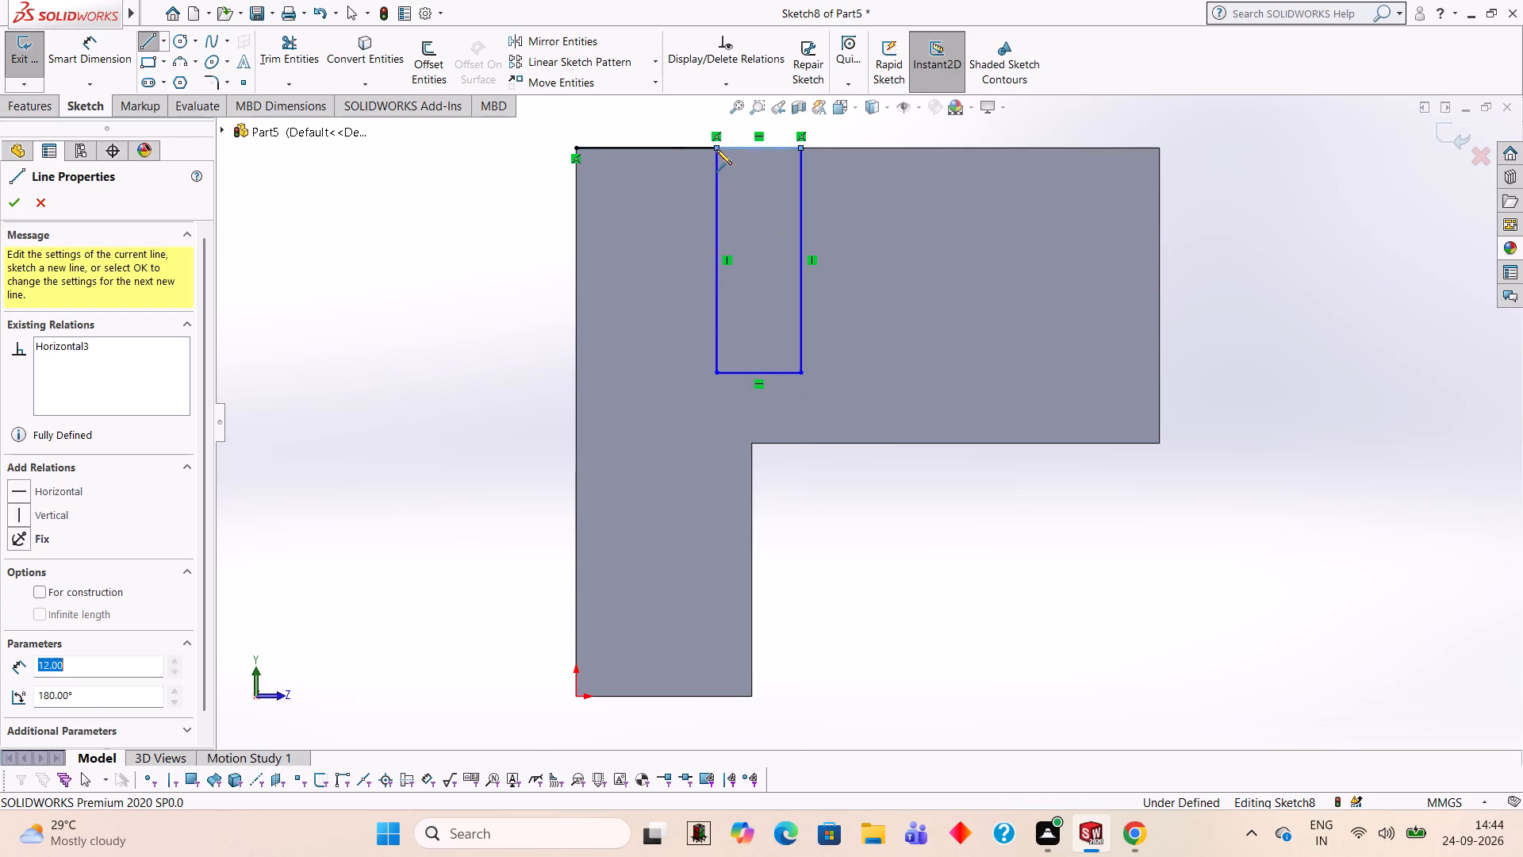
left_click(297, 60)
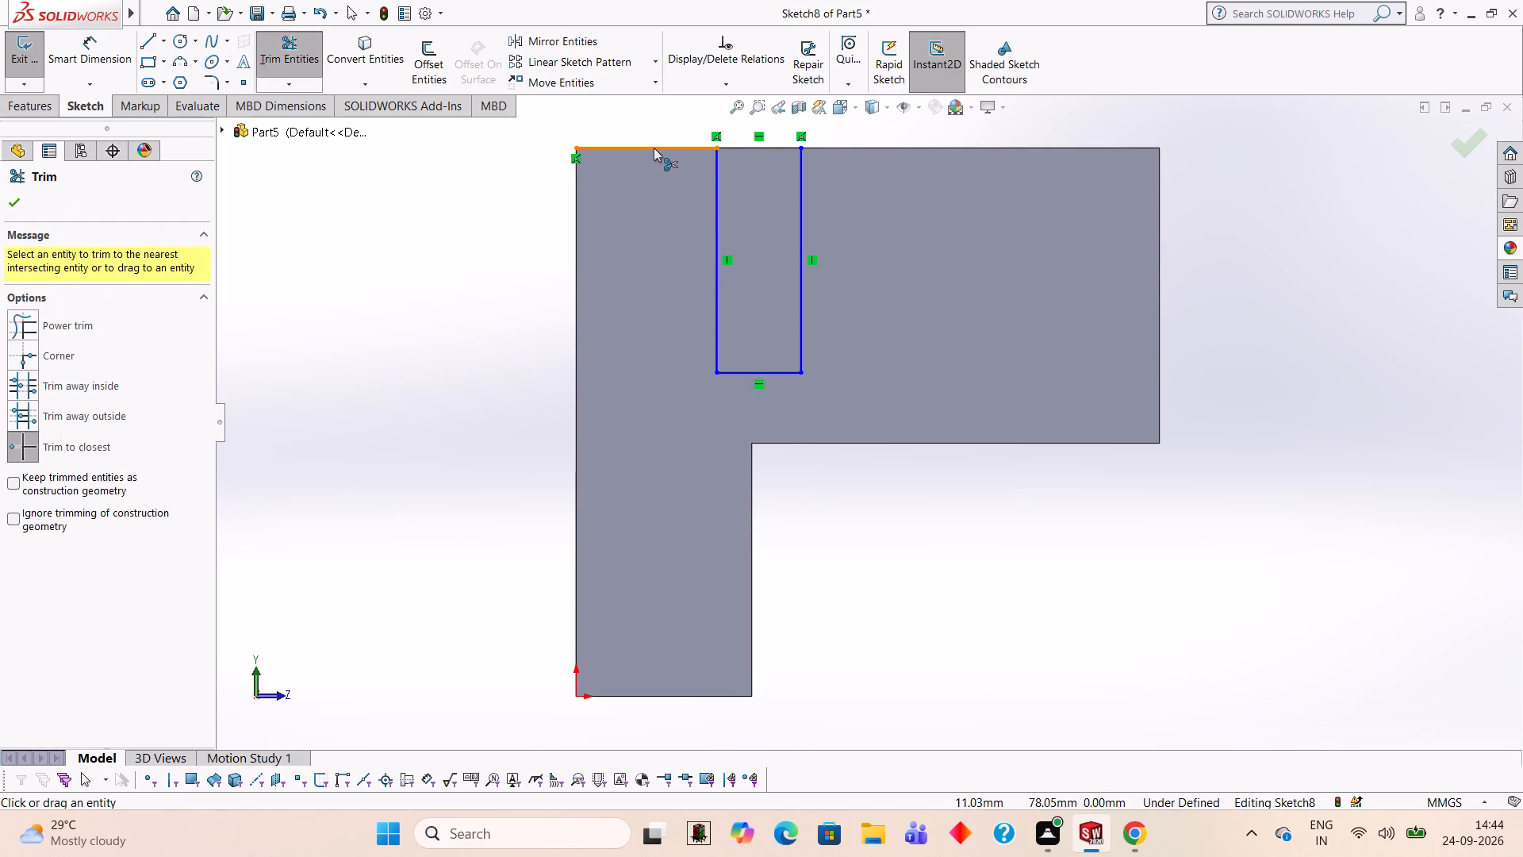
left_click(654, 148)
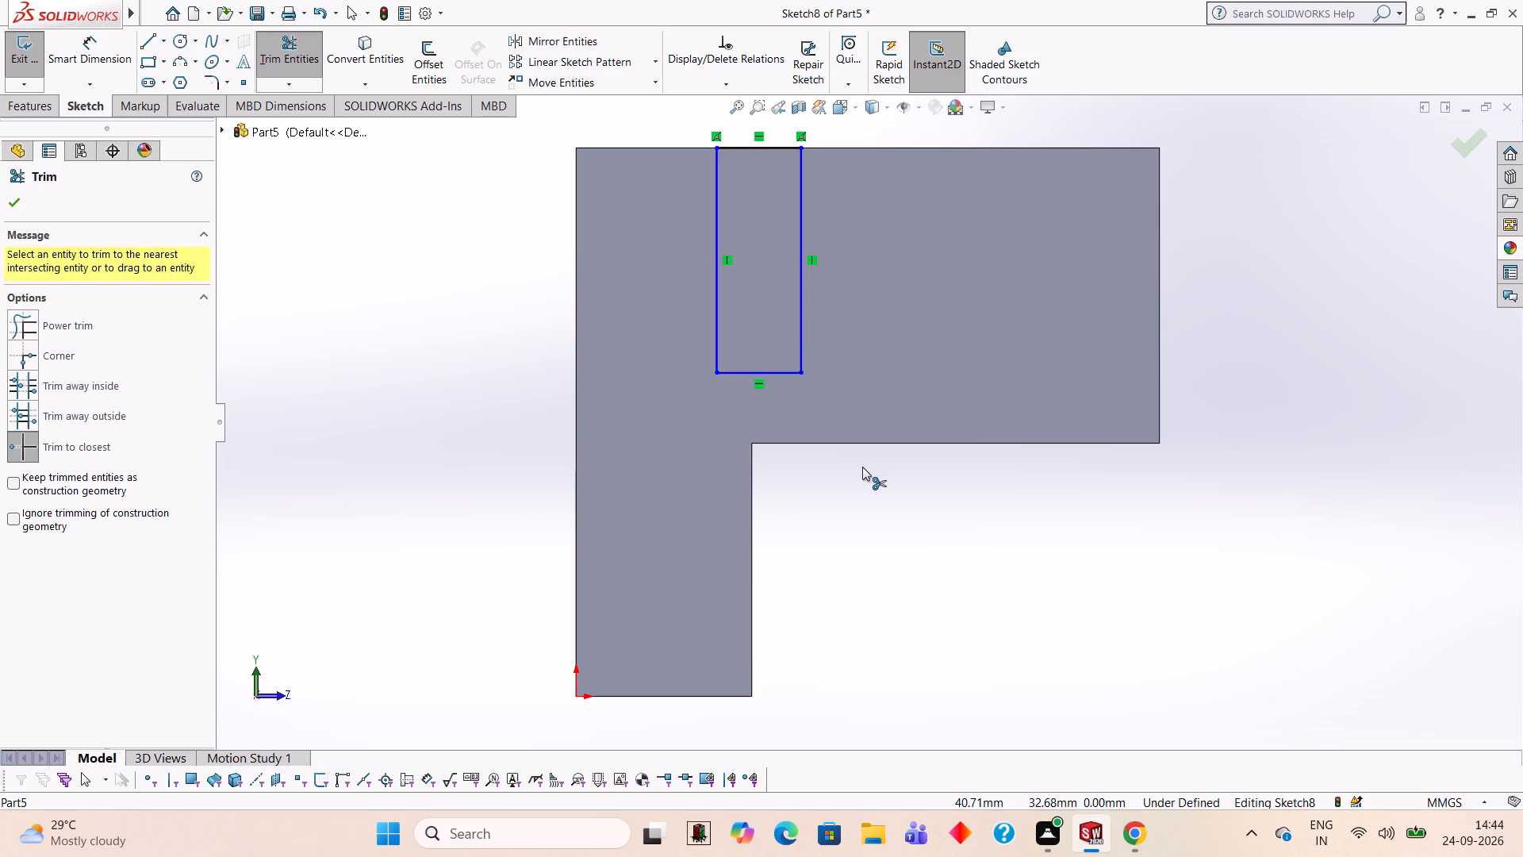
Extrude the 12 by 32 mm rectangle outward from the side face as a 42 mm boss.
left_click(38, 108)
left_click(38, 75)
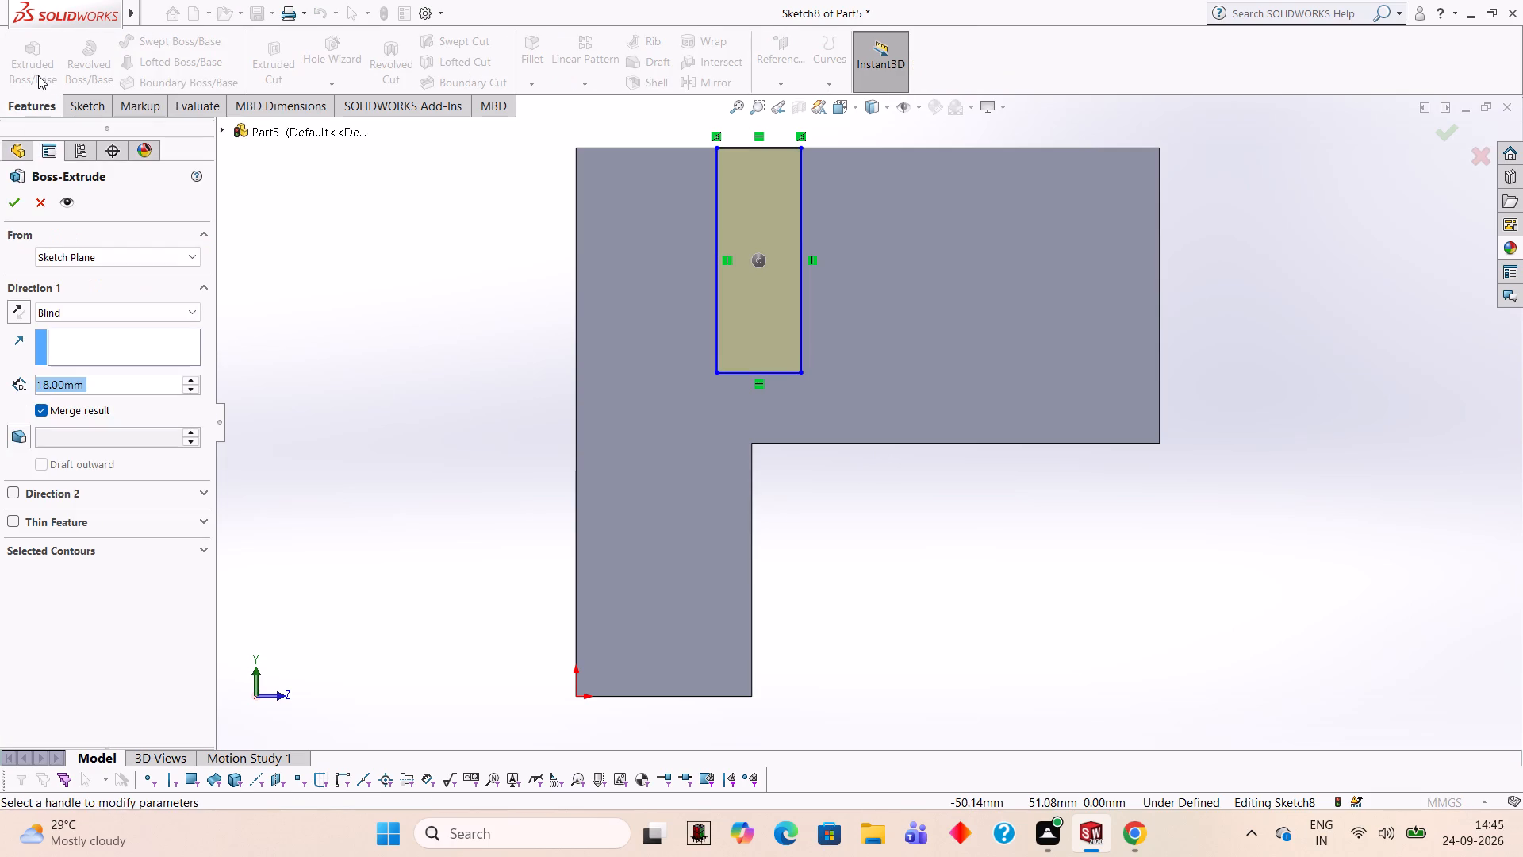
type("42")
key("Return")
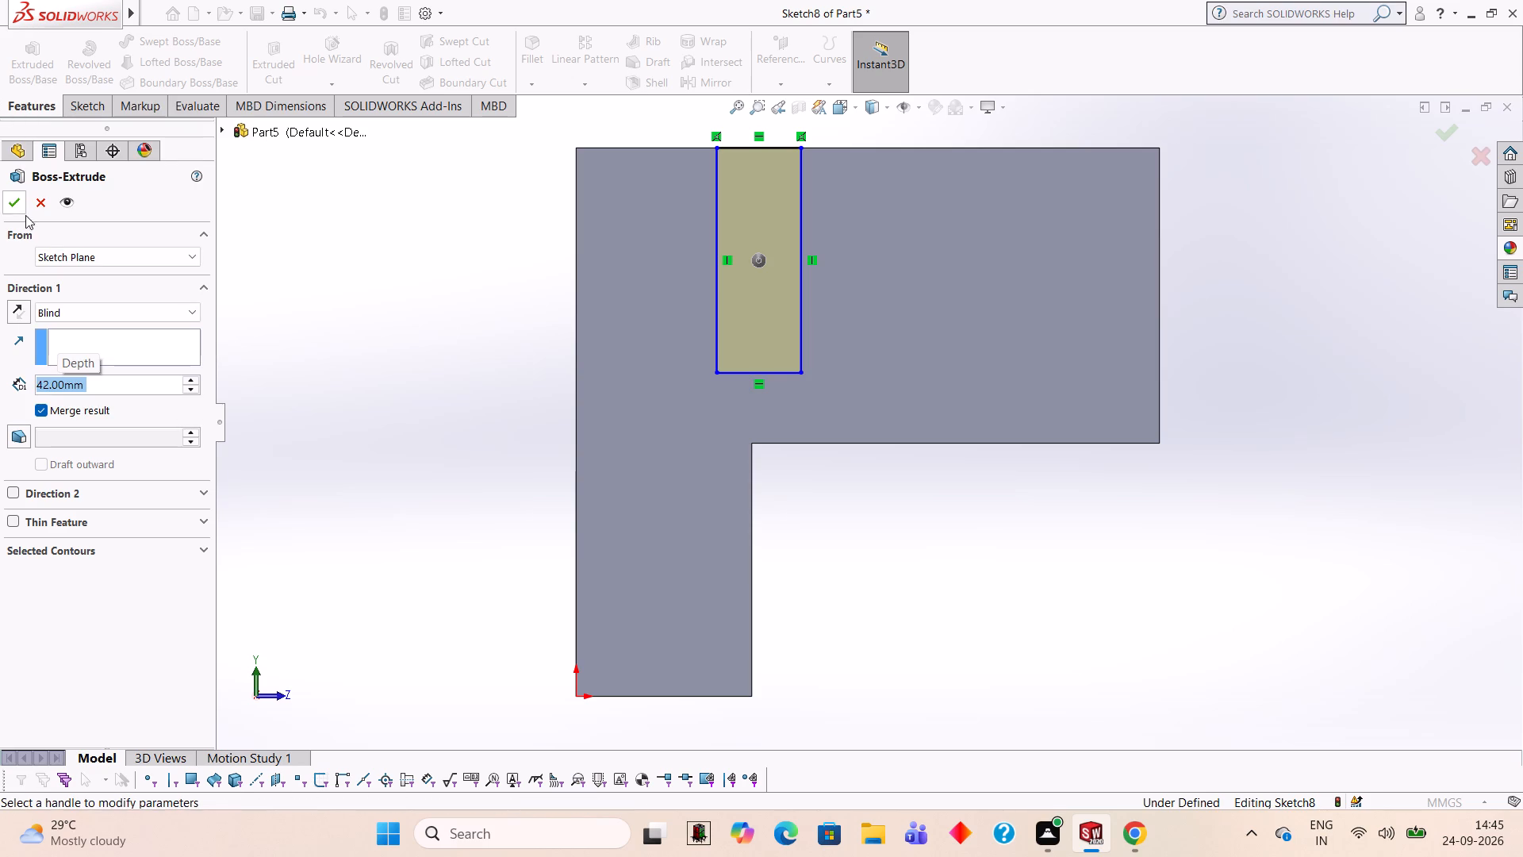
left_click(20, 211)
left_click(313, 271)
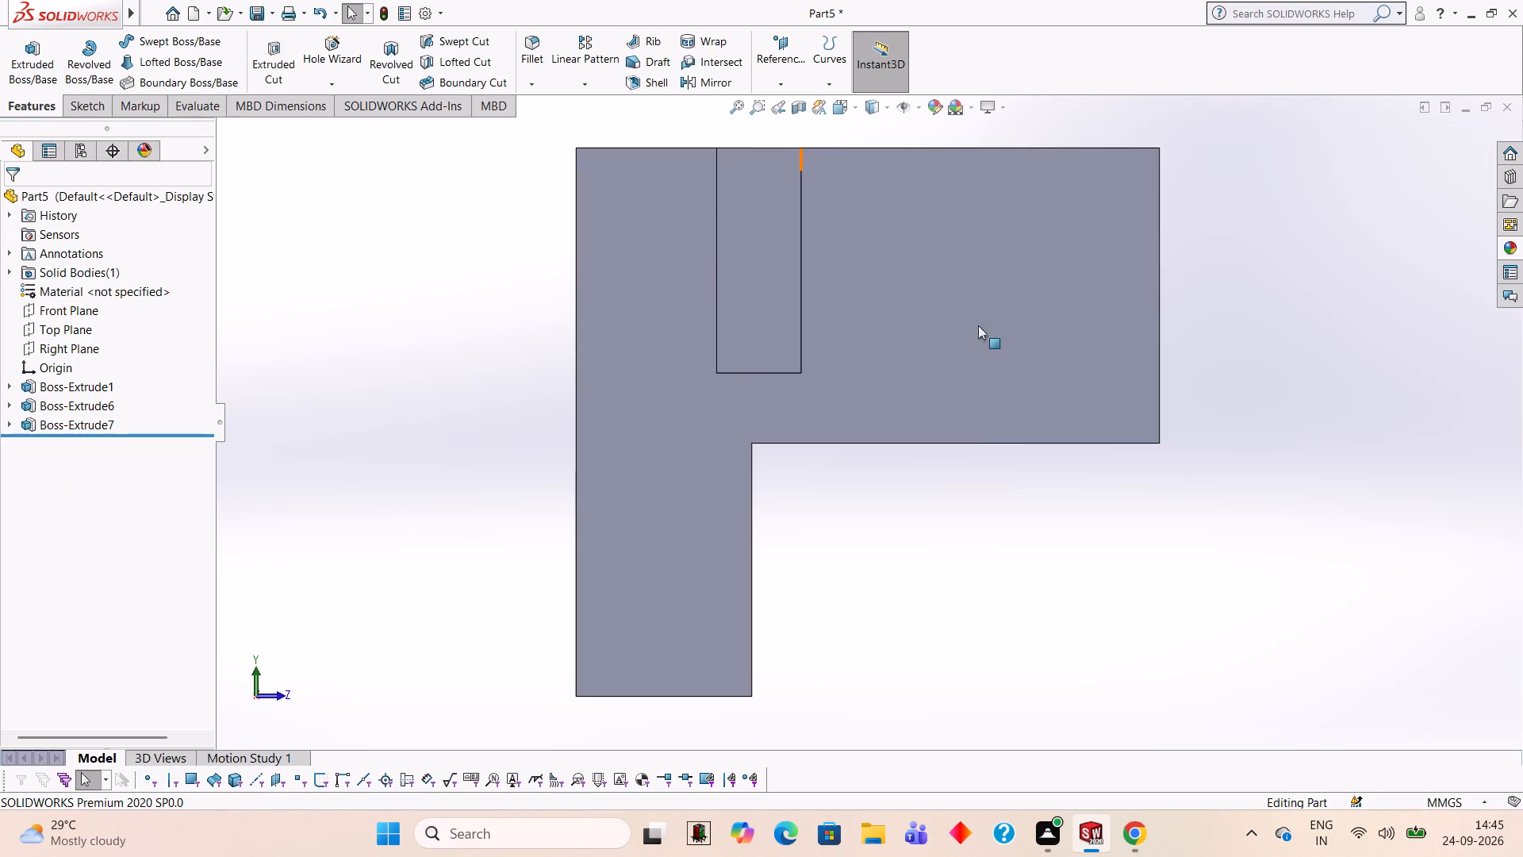
Start a sketch on the narrow end face of the 18 mm thick boss, viewed face-on.
middle_click_drag(1258, 331, 1141, 263)
middle_click_drag(1132, 259, 1037, 229)
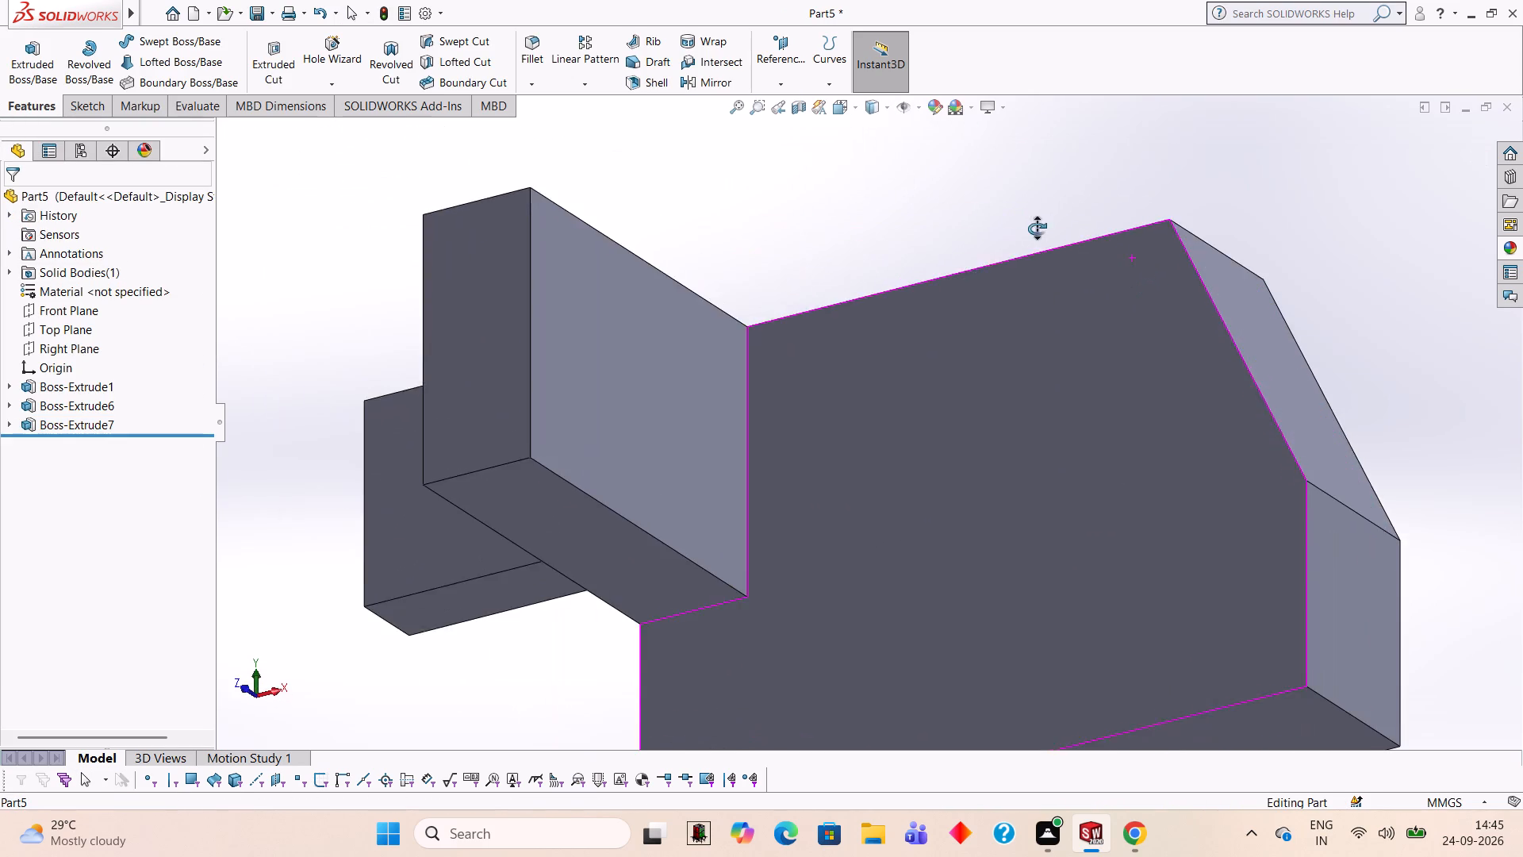
middle_click_drag(1037, 229, 1037, 226)
middle_click_drag(1046, 259, 1249, 325)
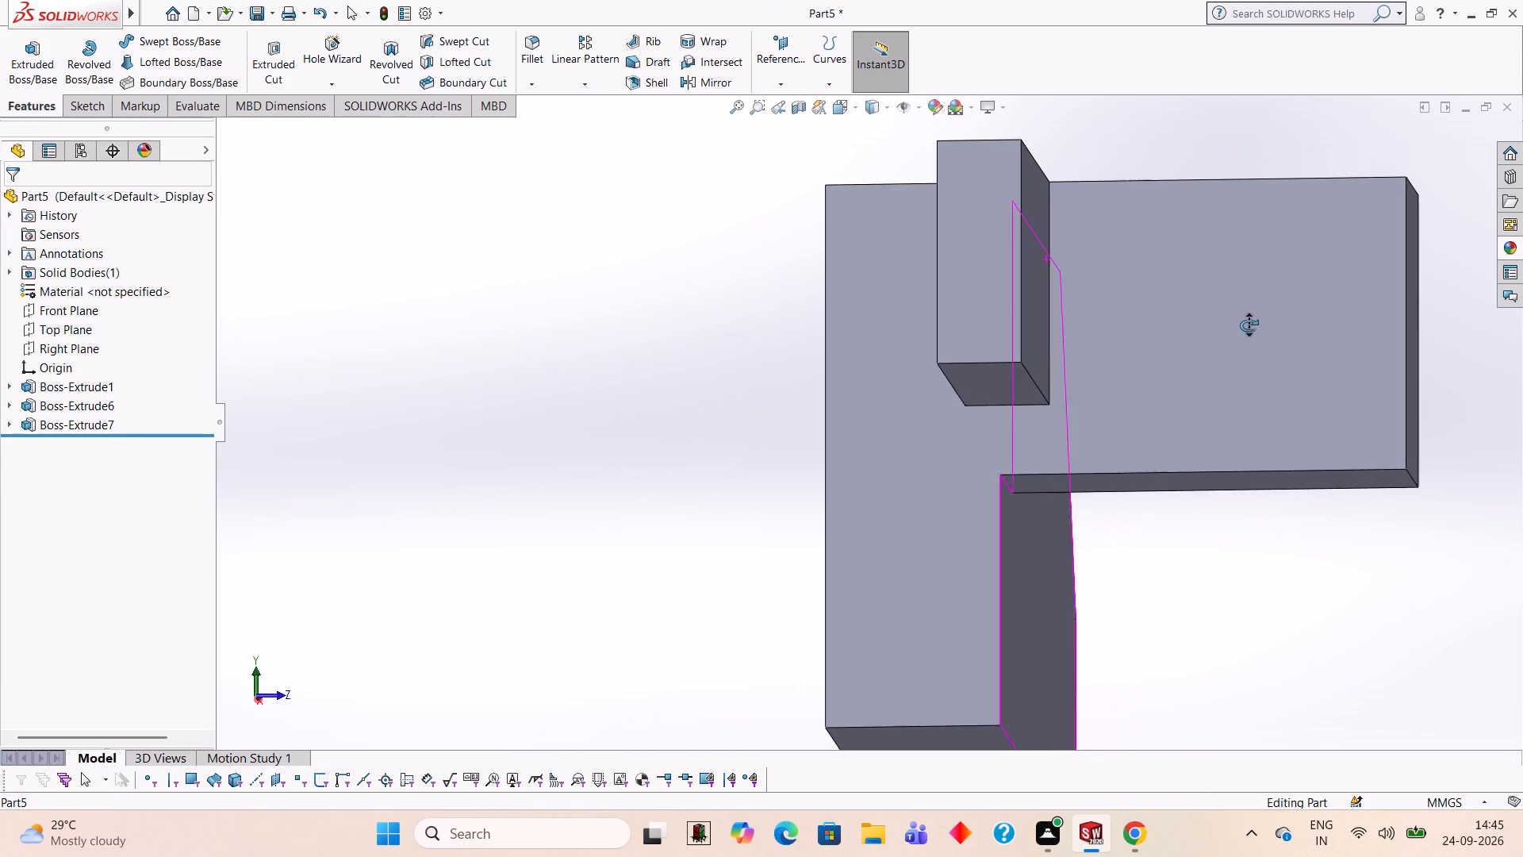
middle_click_drag(1249, 325, 1246, 323)
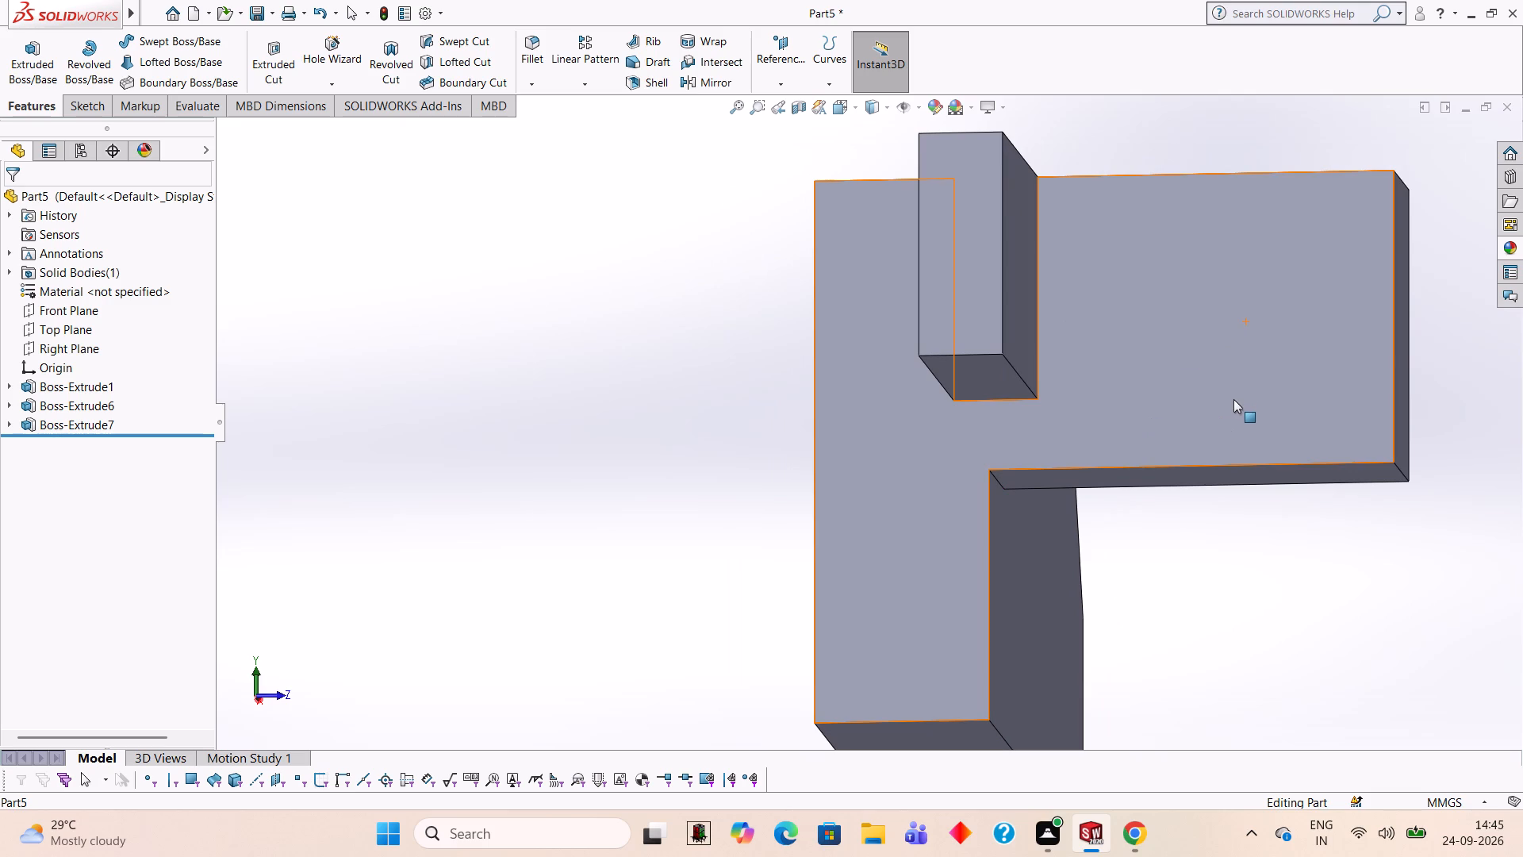
scroll(1233, 399, "up", 2)
middle_click_drag(1319, 398, 1293, 400)
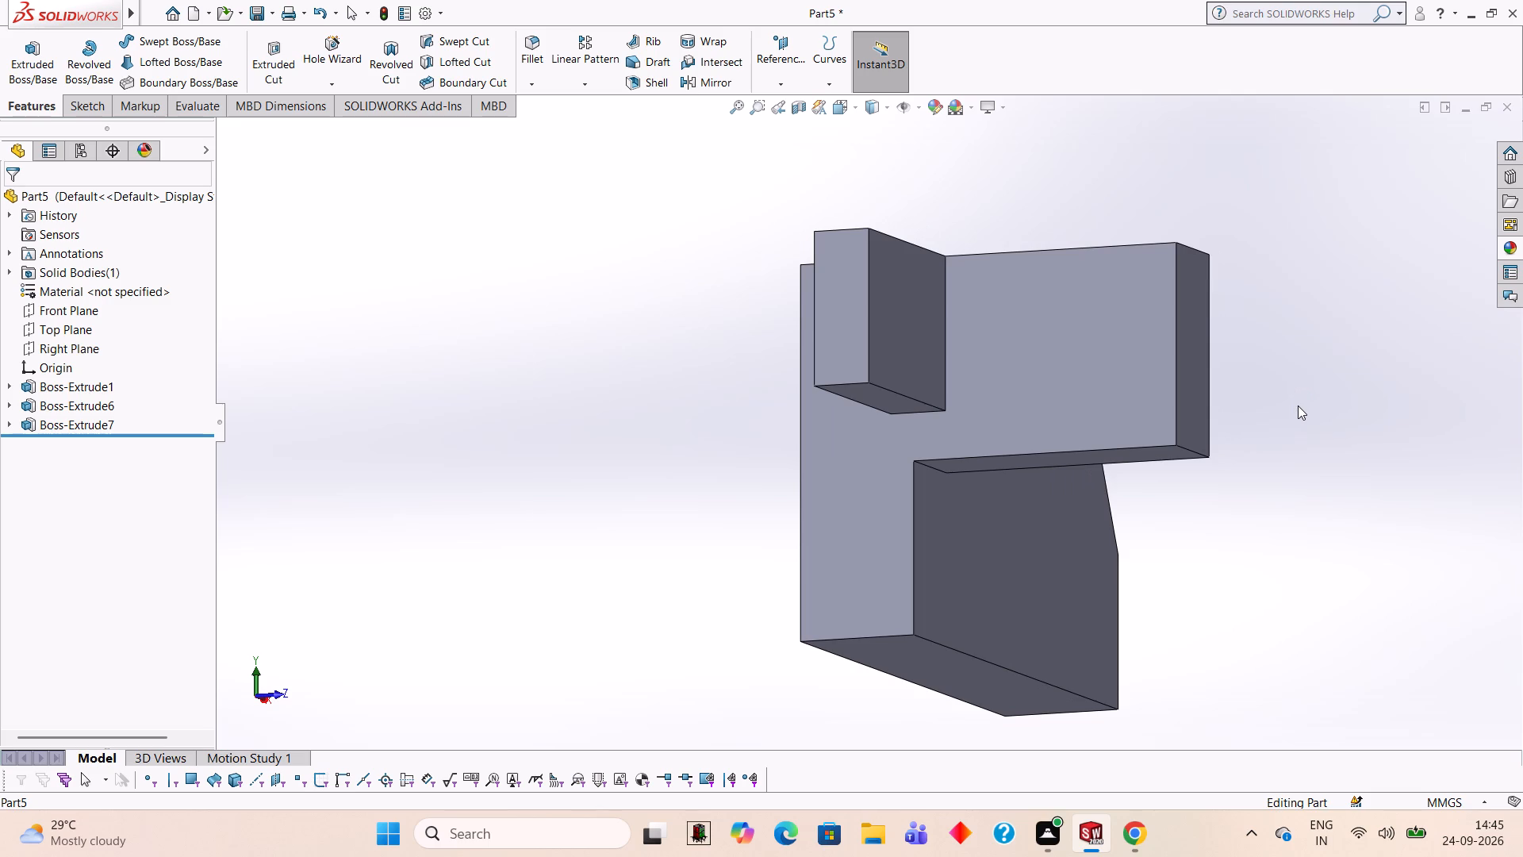
scroll(1277, 394, "up", 1)
middle_click_drag(1280, 394, 1309, 403)
middle_click_drag(1287, 381, 1143, 399)
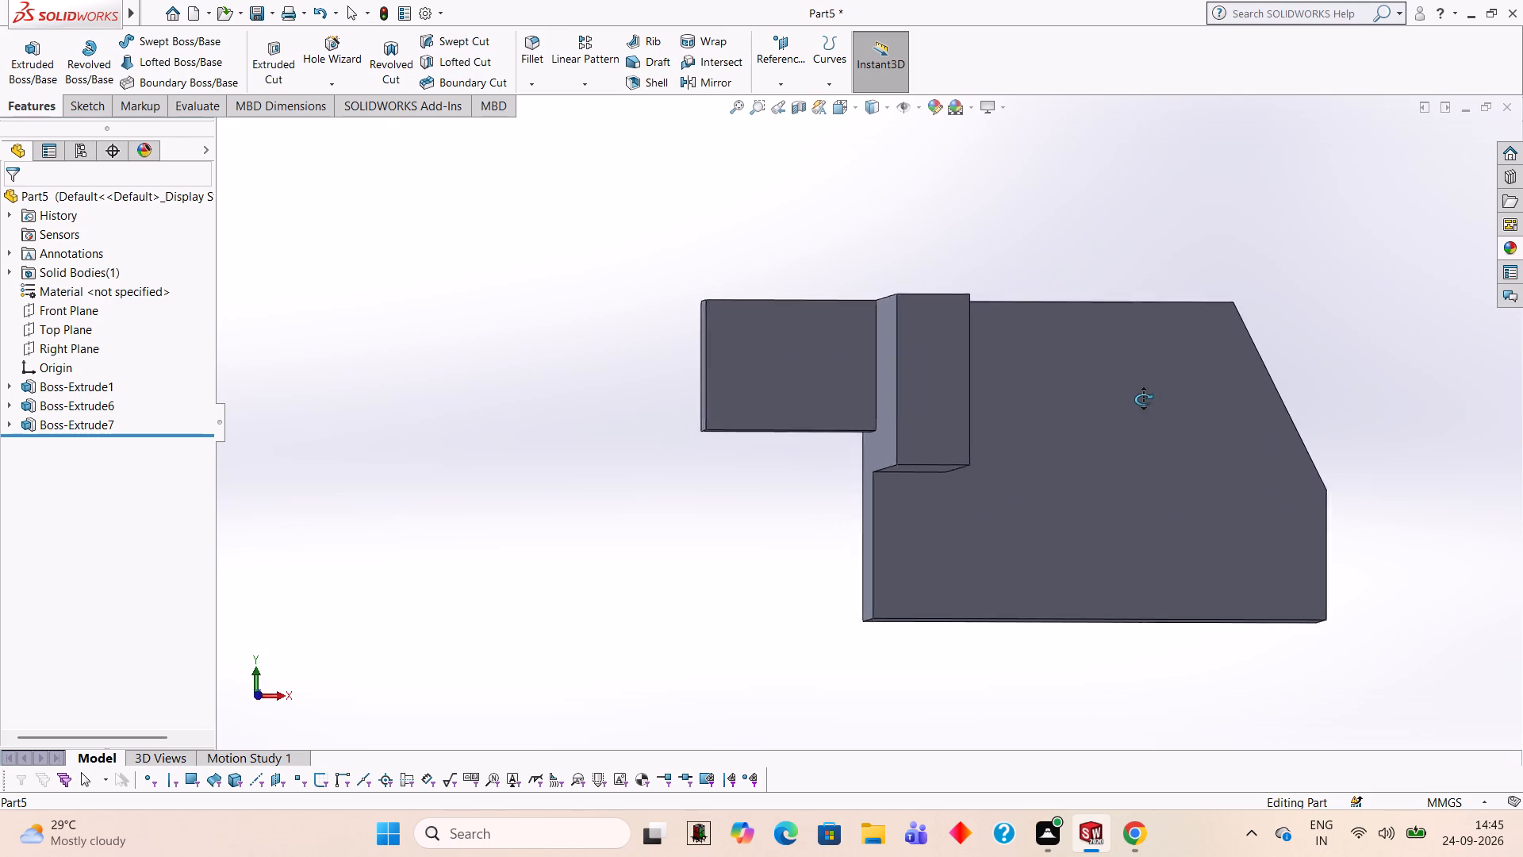
middle_click_drag(1143, 399, 1161, 394)
left_click(942, 363)
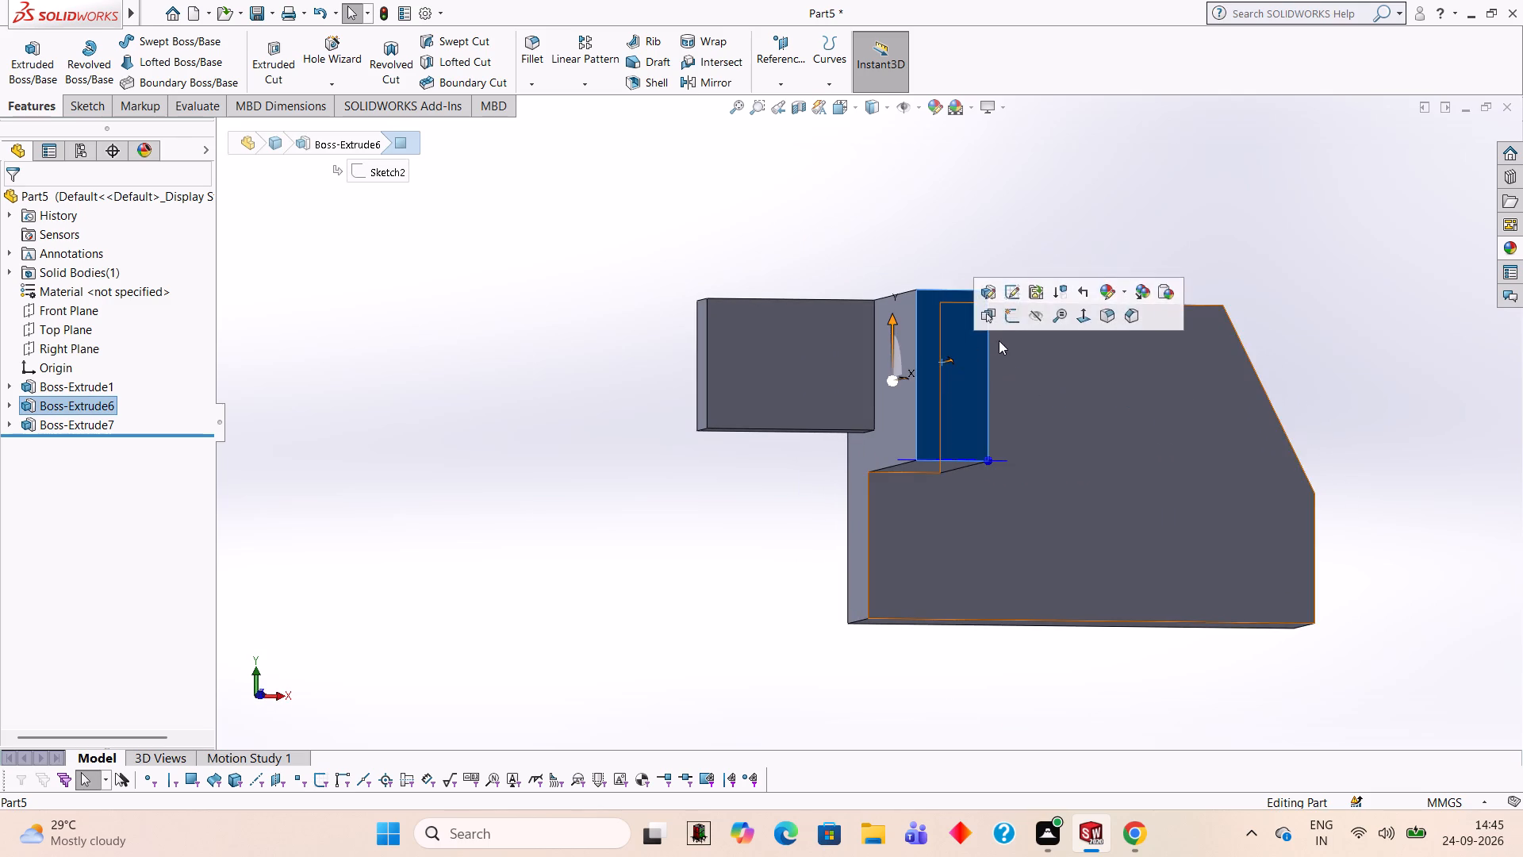
left_click(1015, 321)
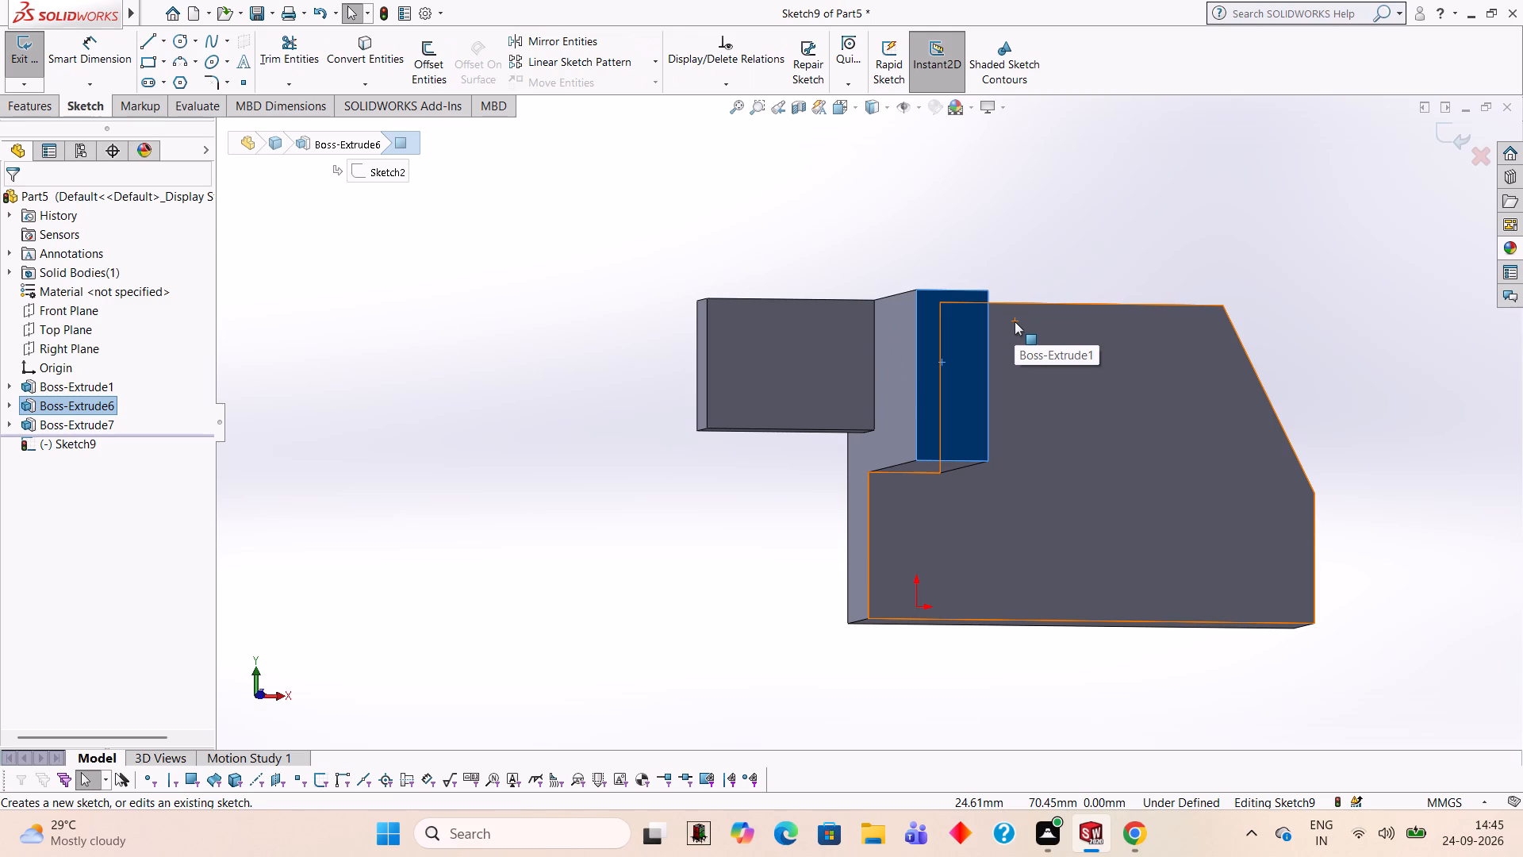
key("ctrl+8")
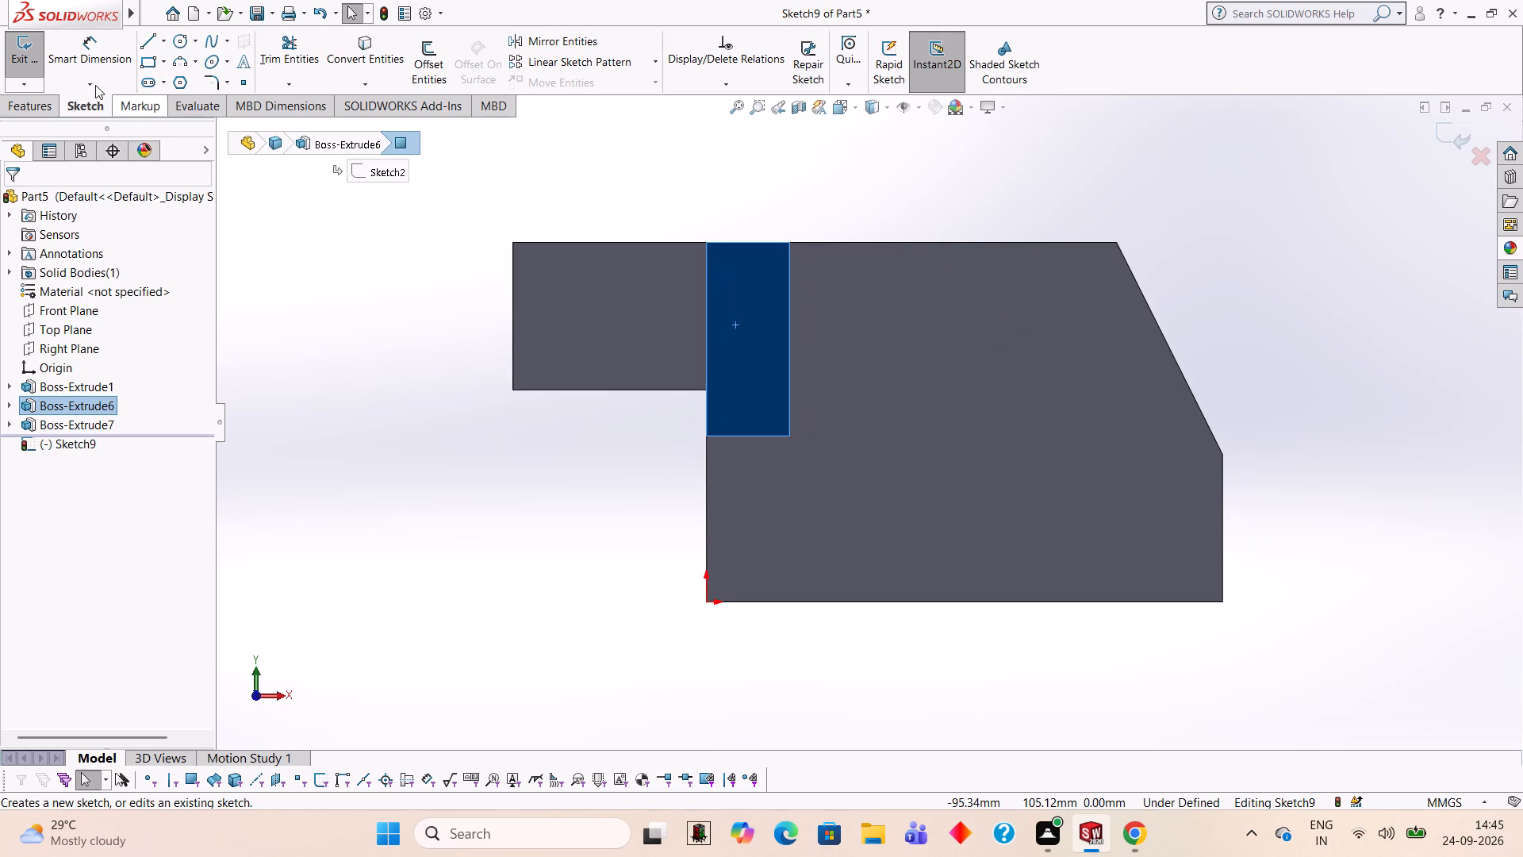
Work out 70 − 18 in Calculator and draw a 52 by 42 mm rectangle from the boss end face's inner edge toward the sloped corner.
left_click(147, 35)
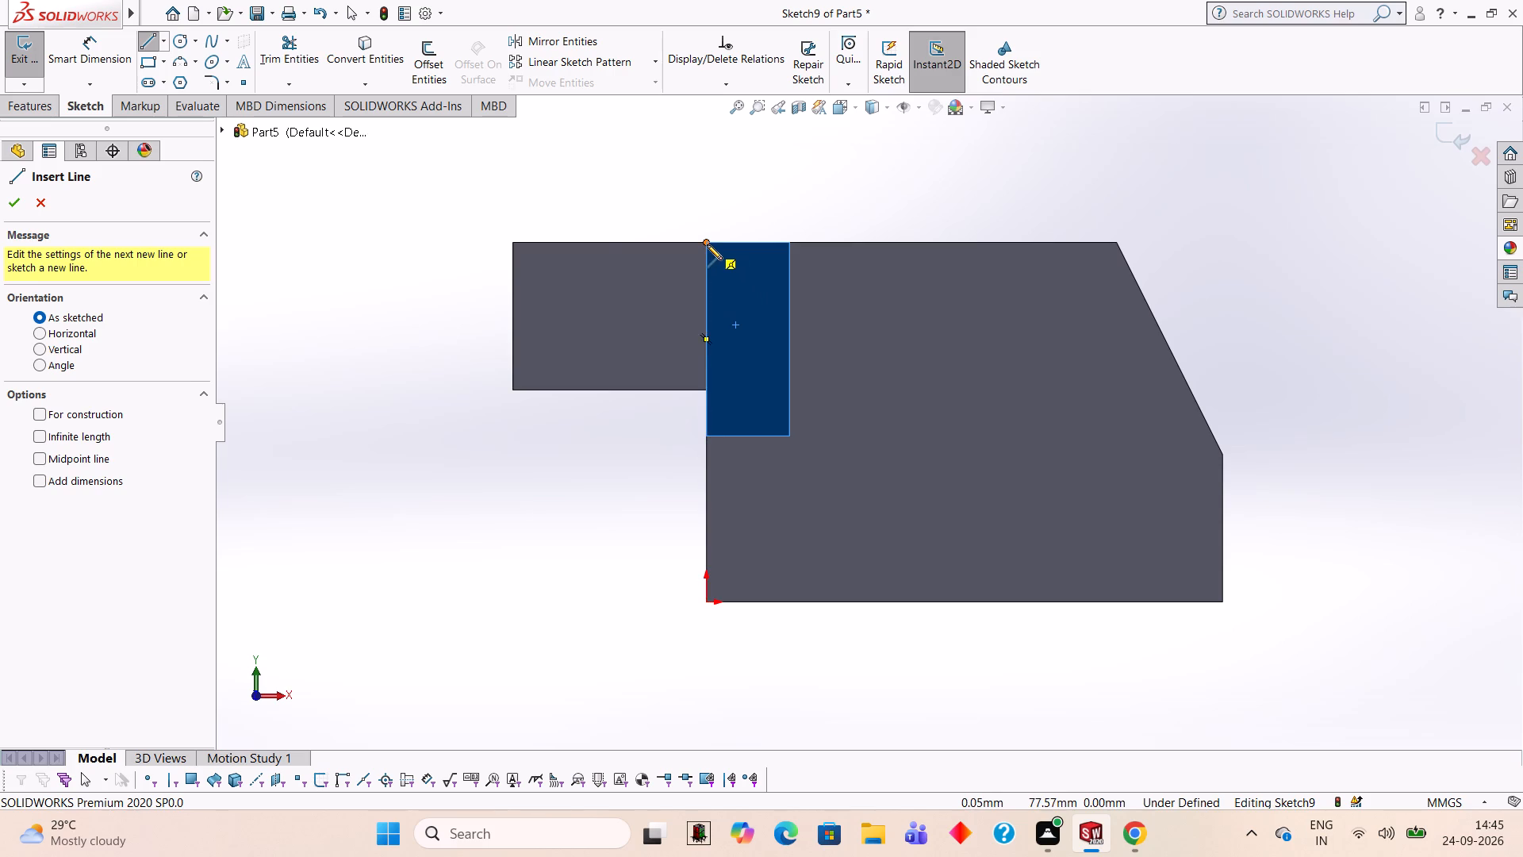
left_click(788, 244)
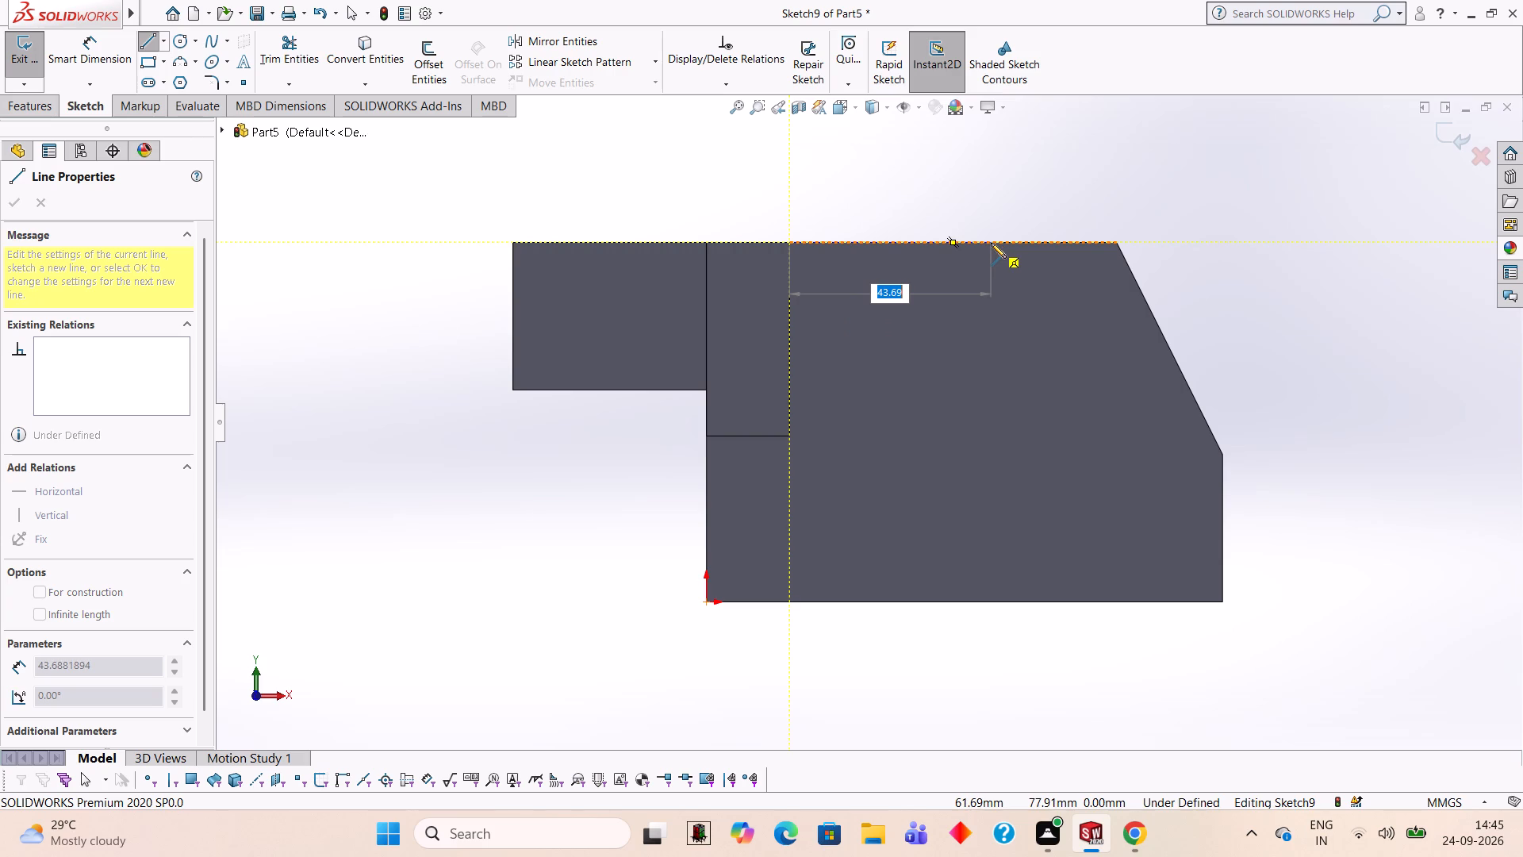
key("7")
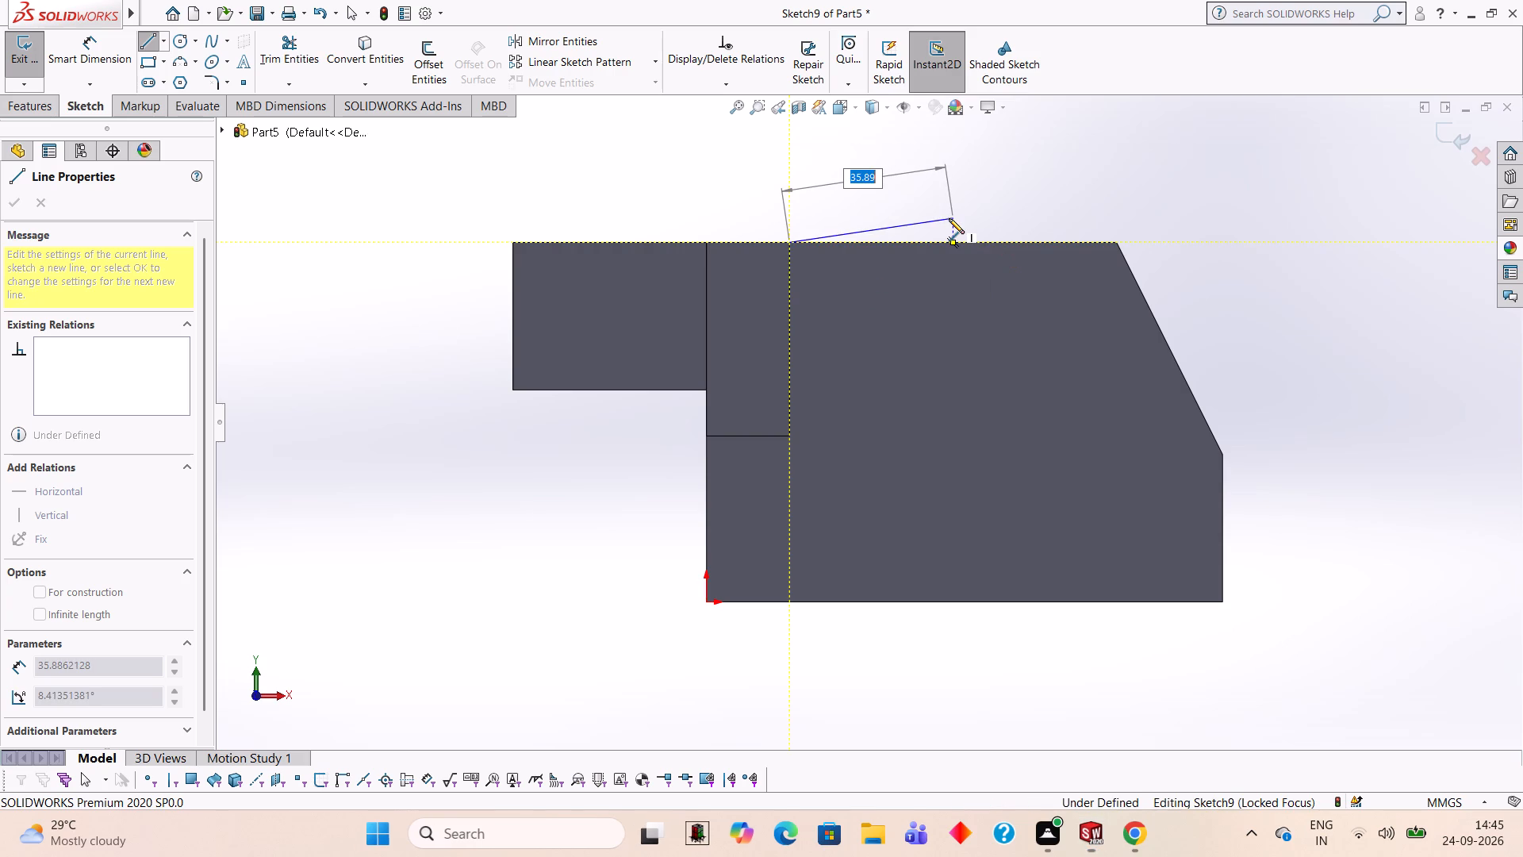
key("7")
key("0")
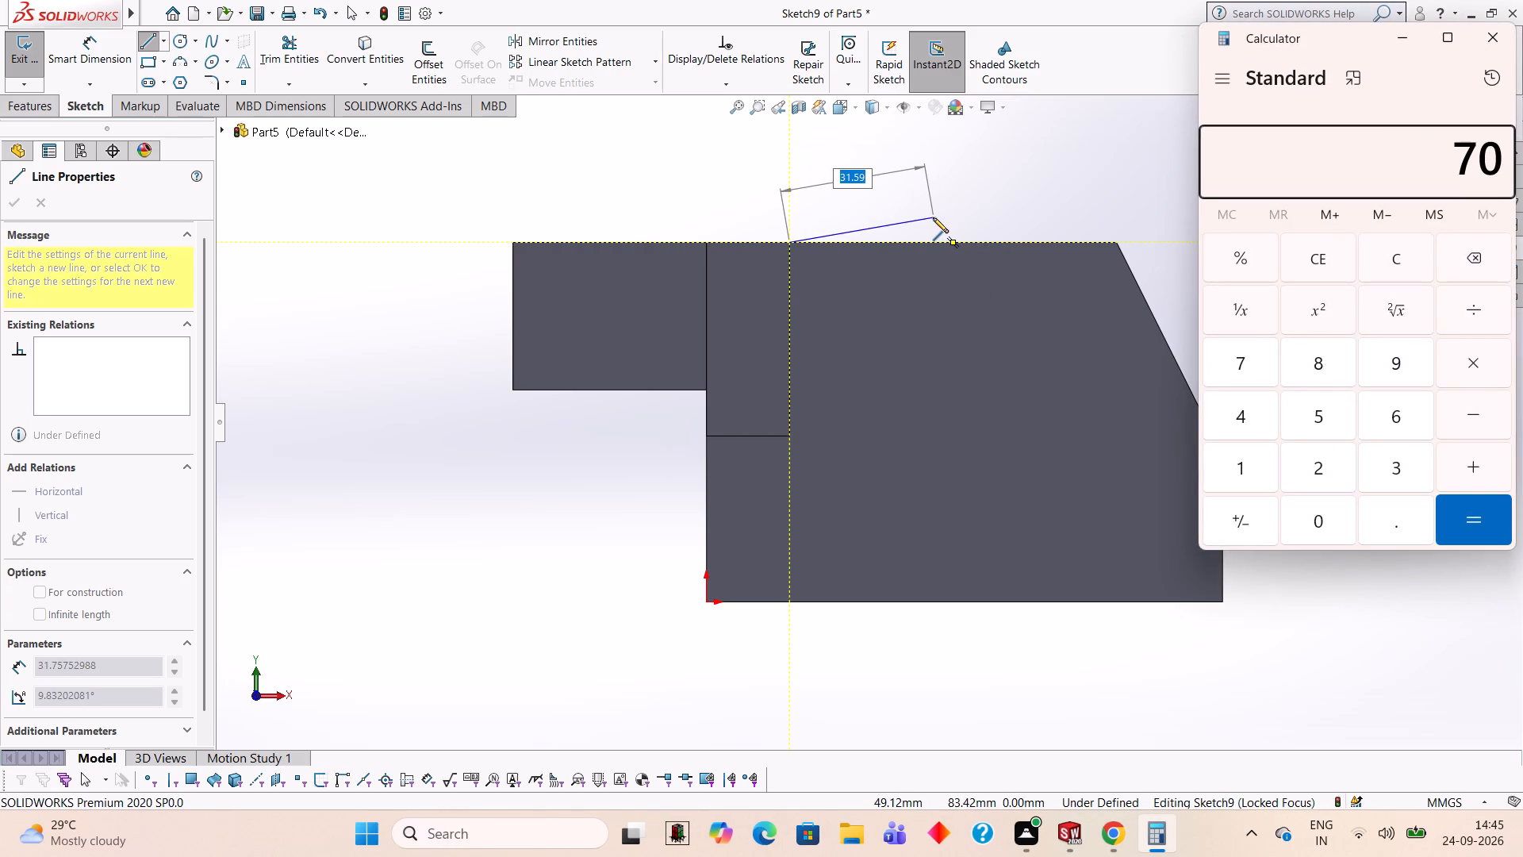
key("minus")
type("18")
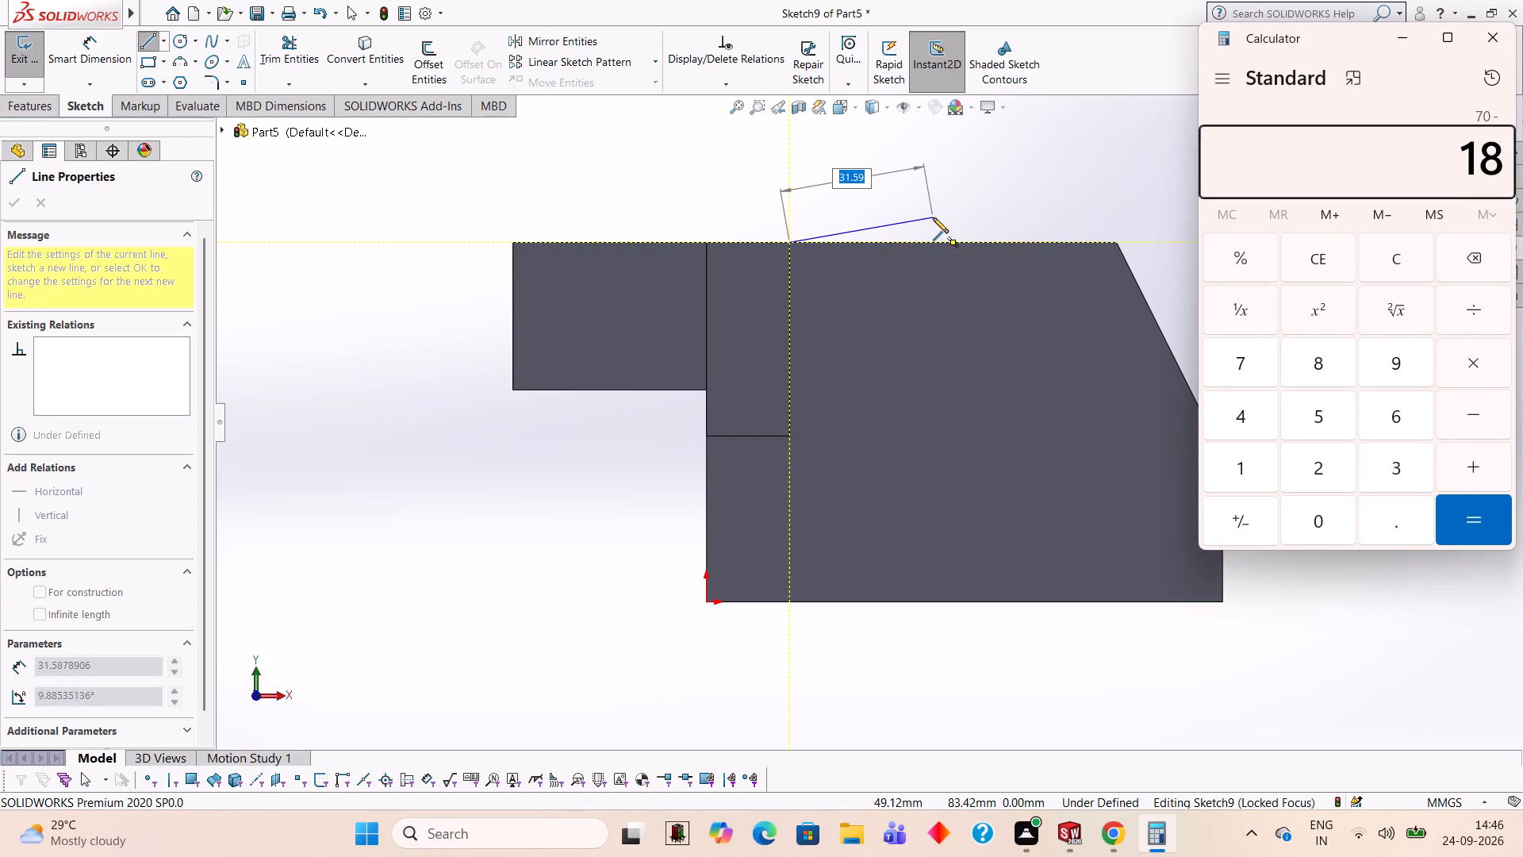
key("Return")
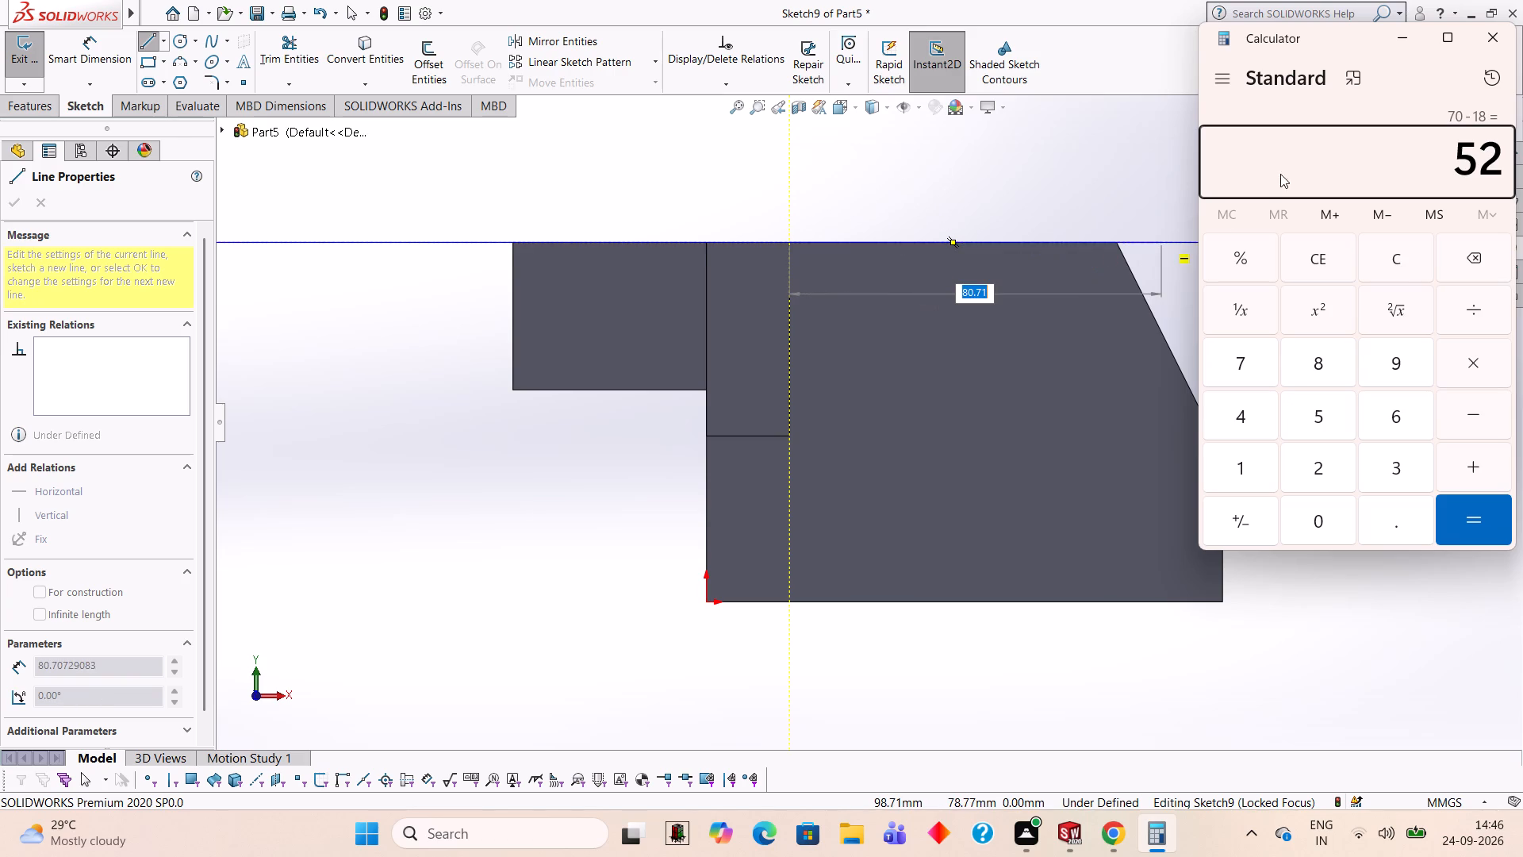
left_click(1501, 47)
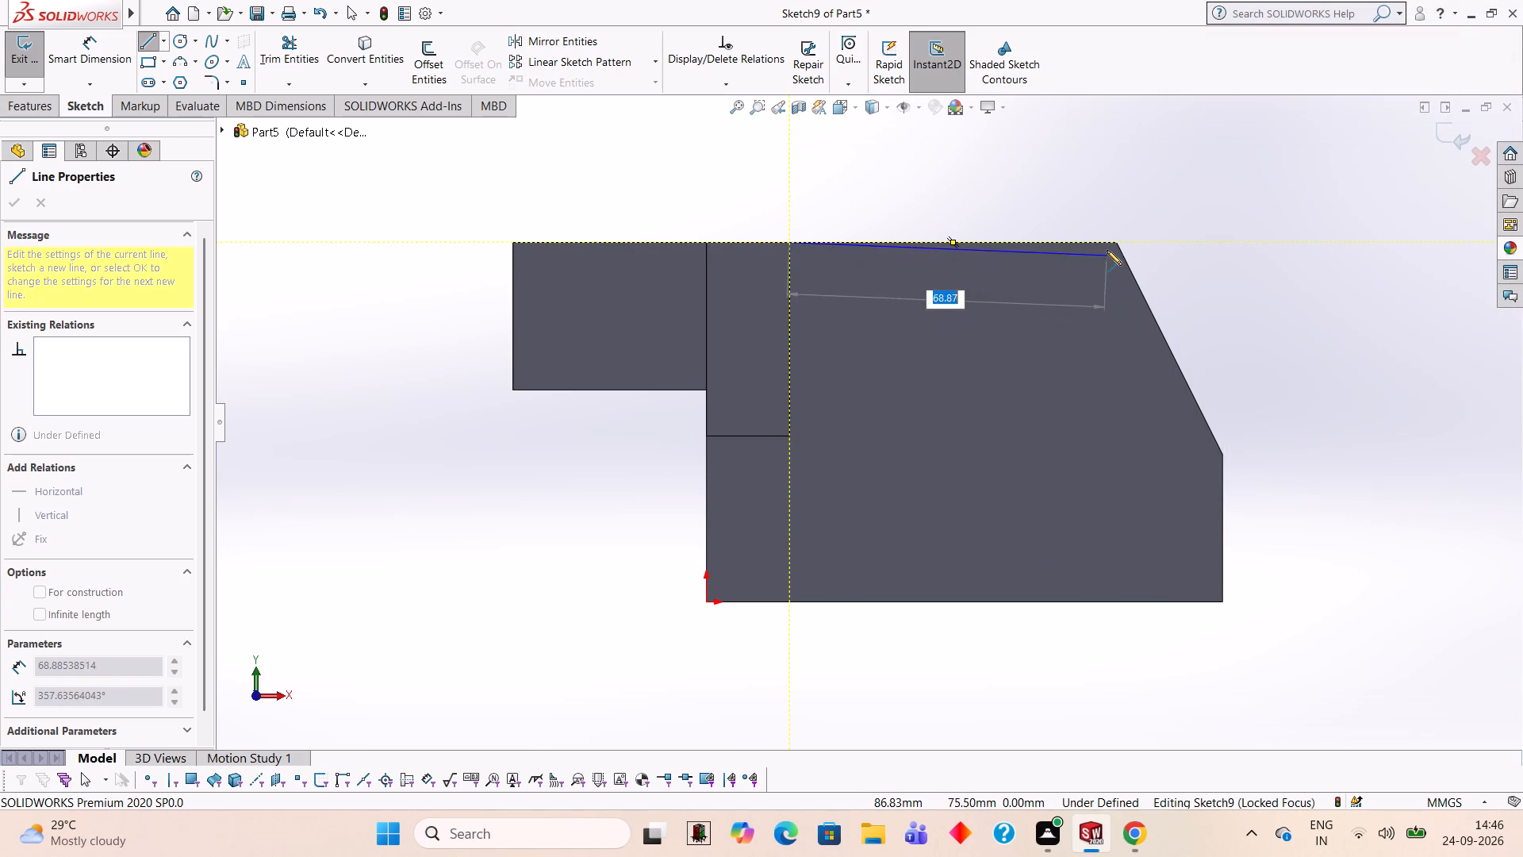
type("52")
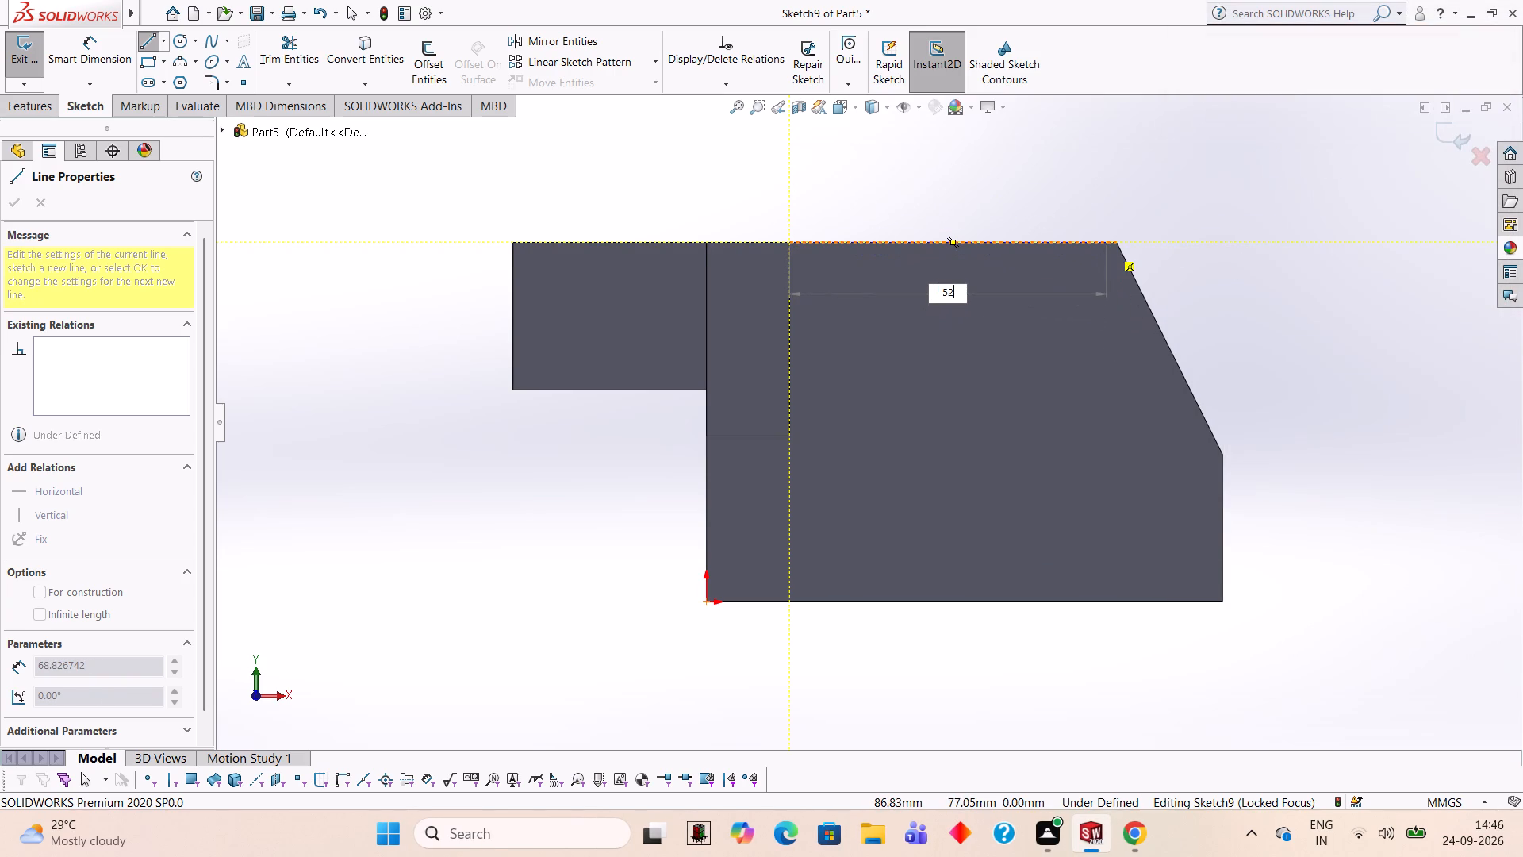
key("Return")
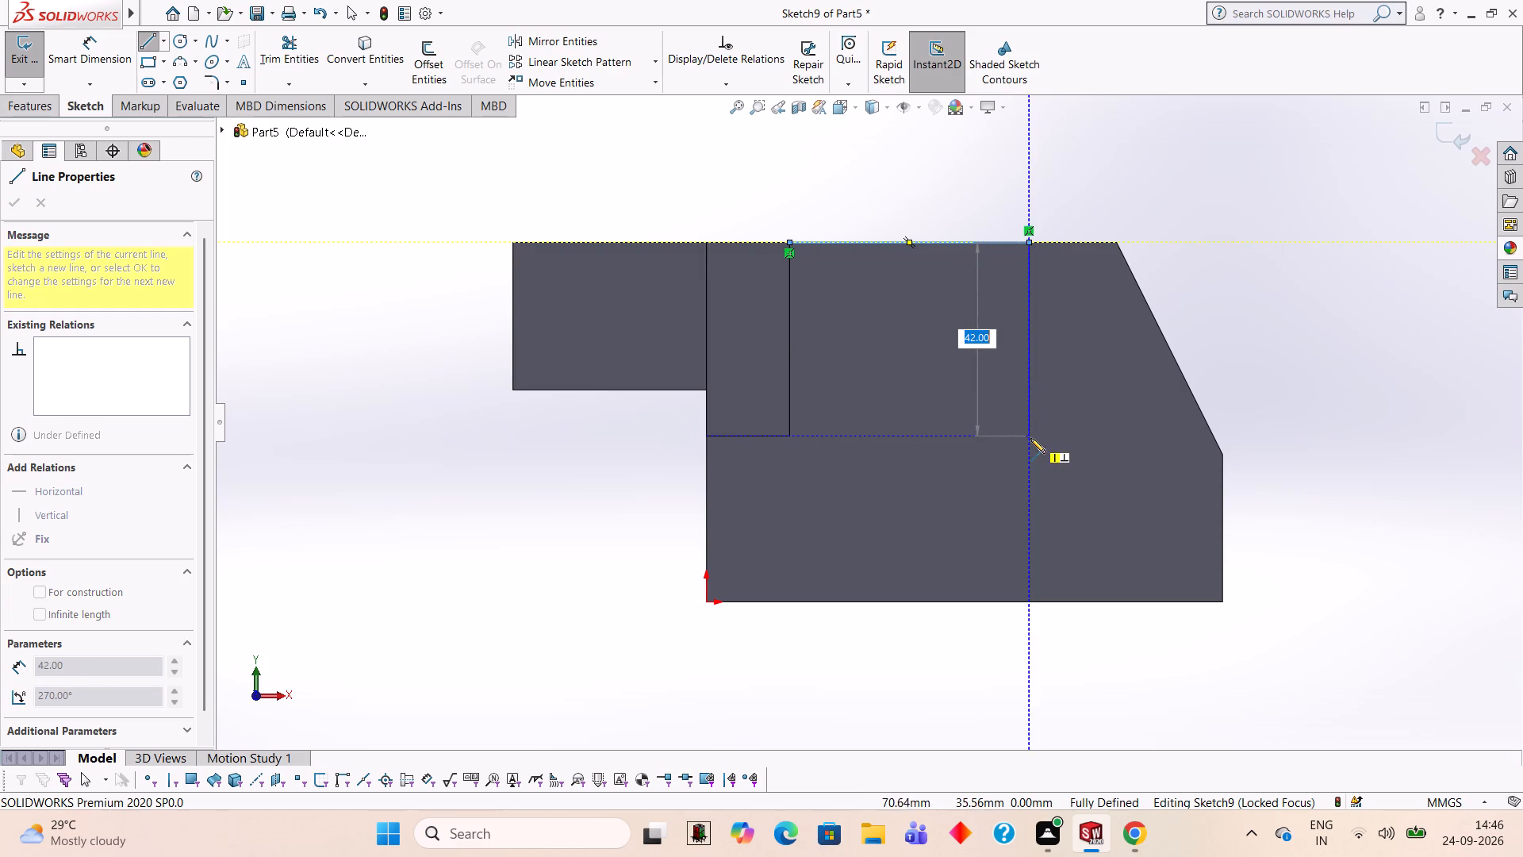
left_click(1027, 436)
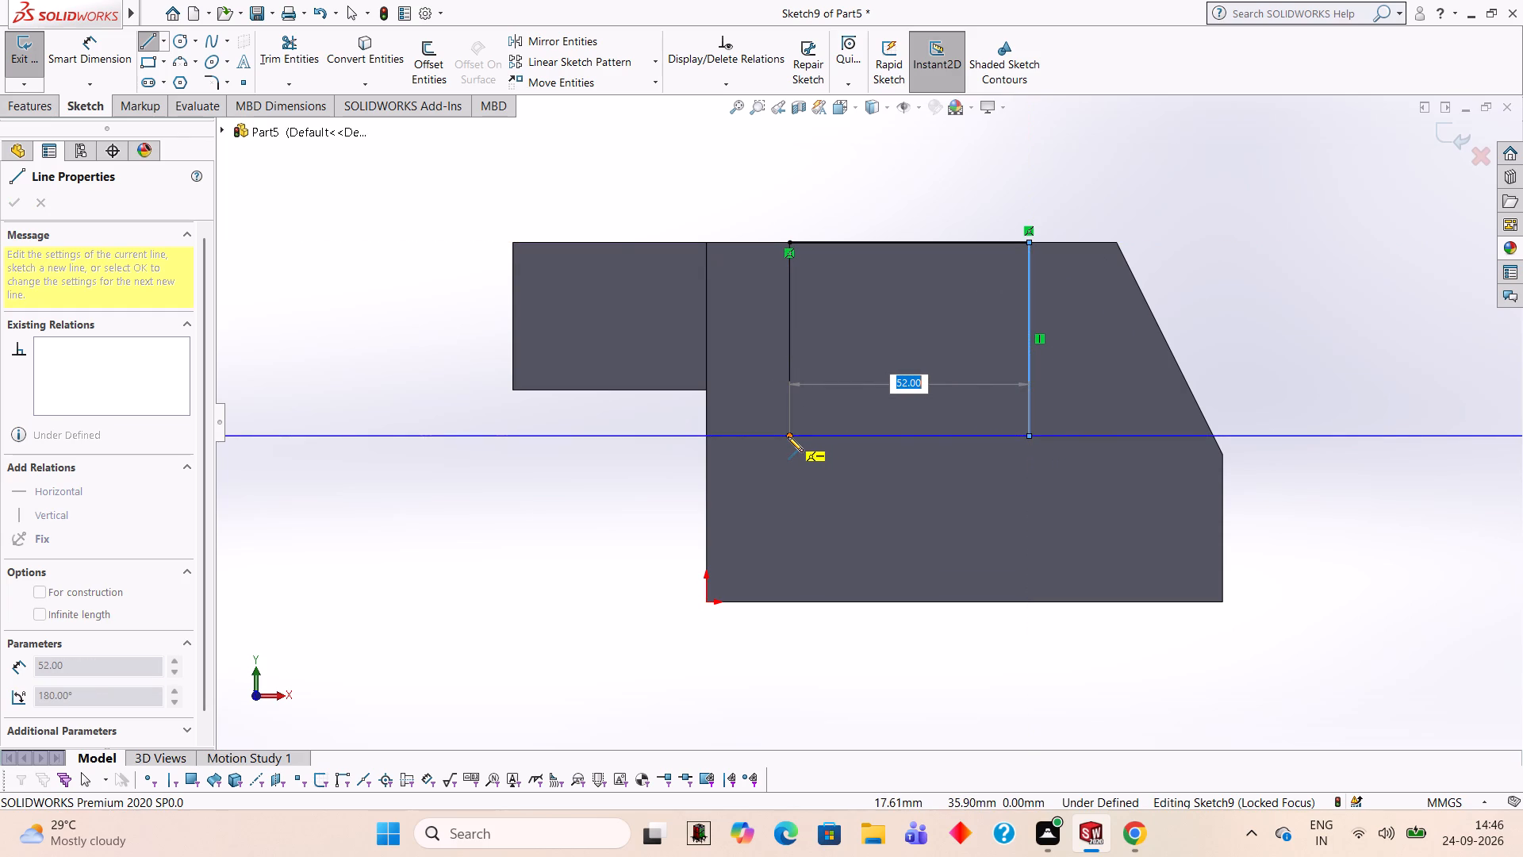
left_click(788, 436)
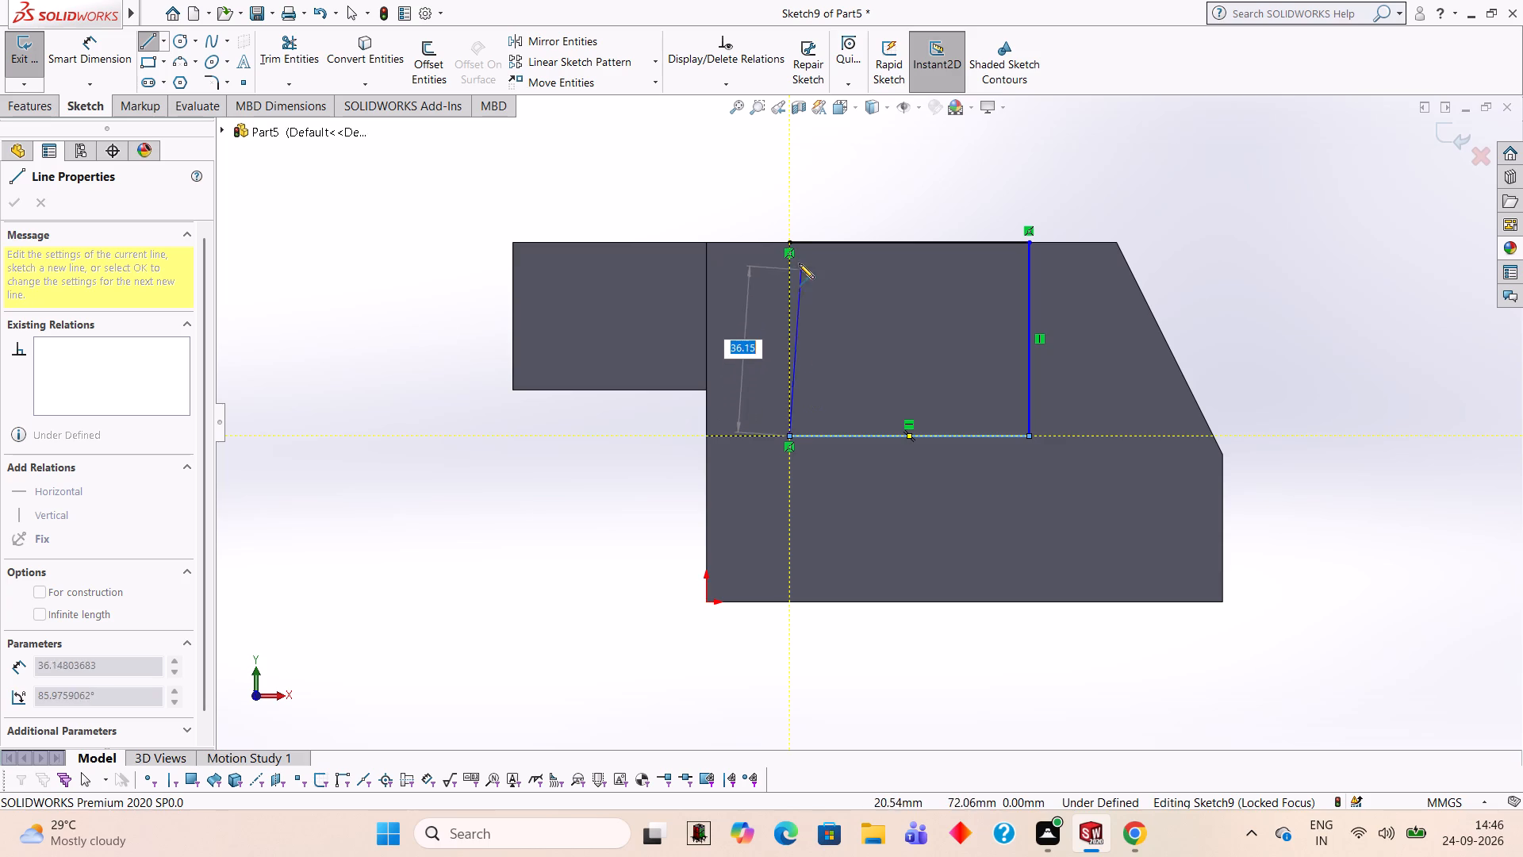
left_click(787, 242)
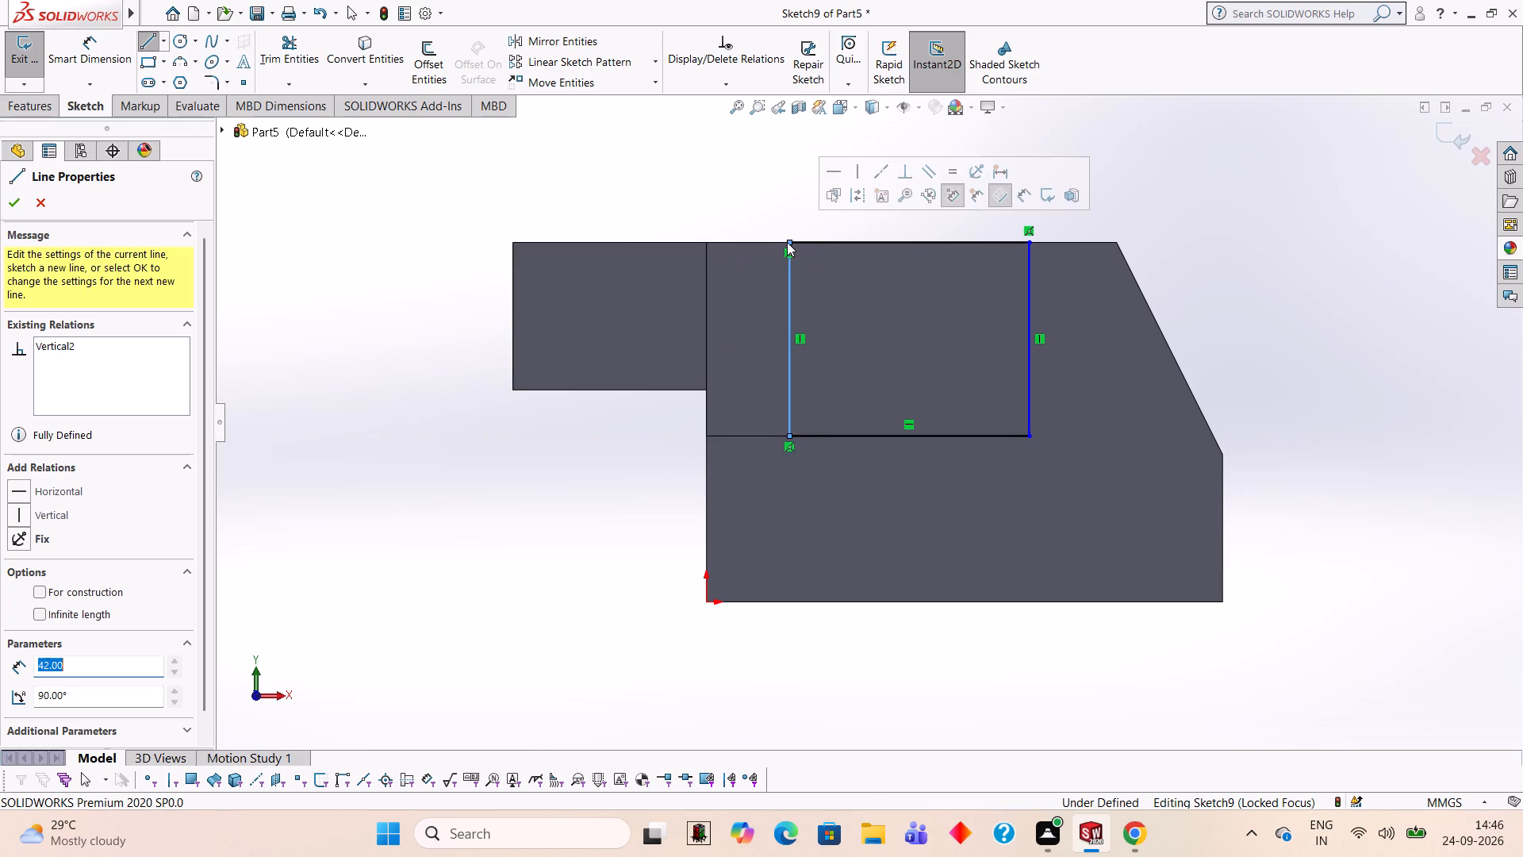
key("Escape")
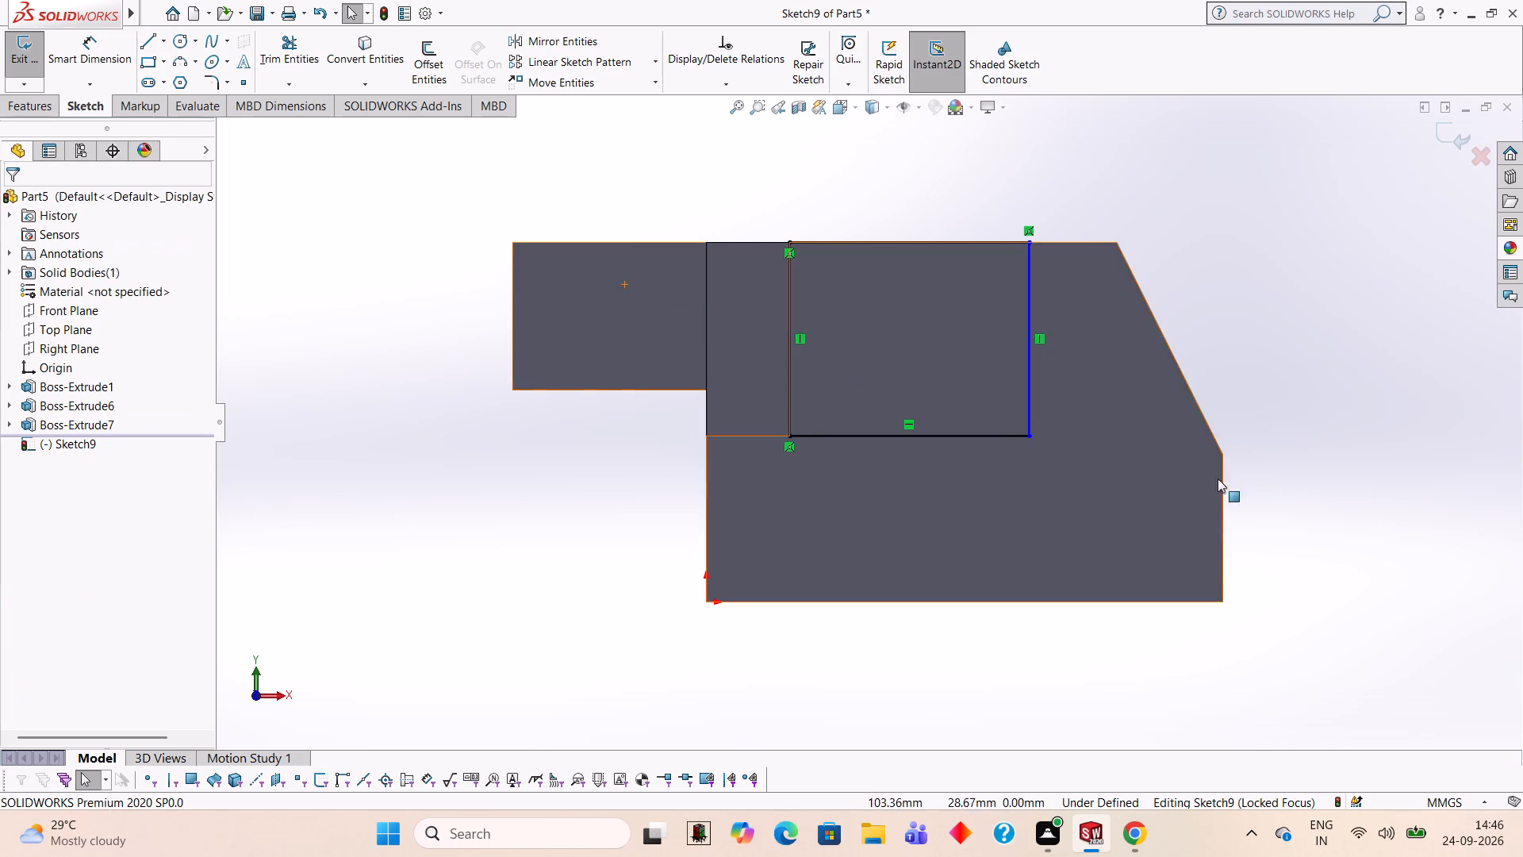
Extrude the 52 by 42 mm rectangle 10 mm in the reversed direction, back toward the main block, merged with the body.
middle_click_drag(1472, 553, 1374, 402)
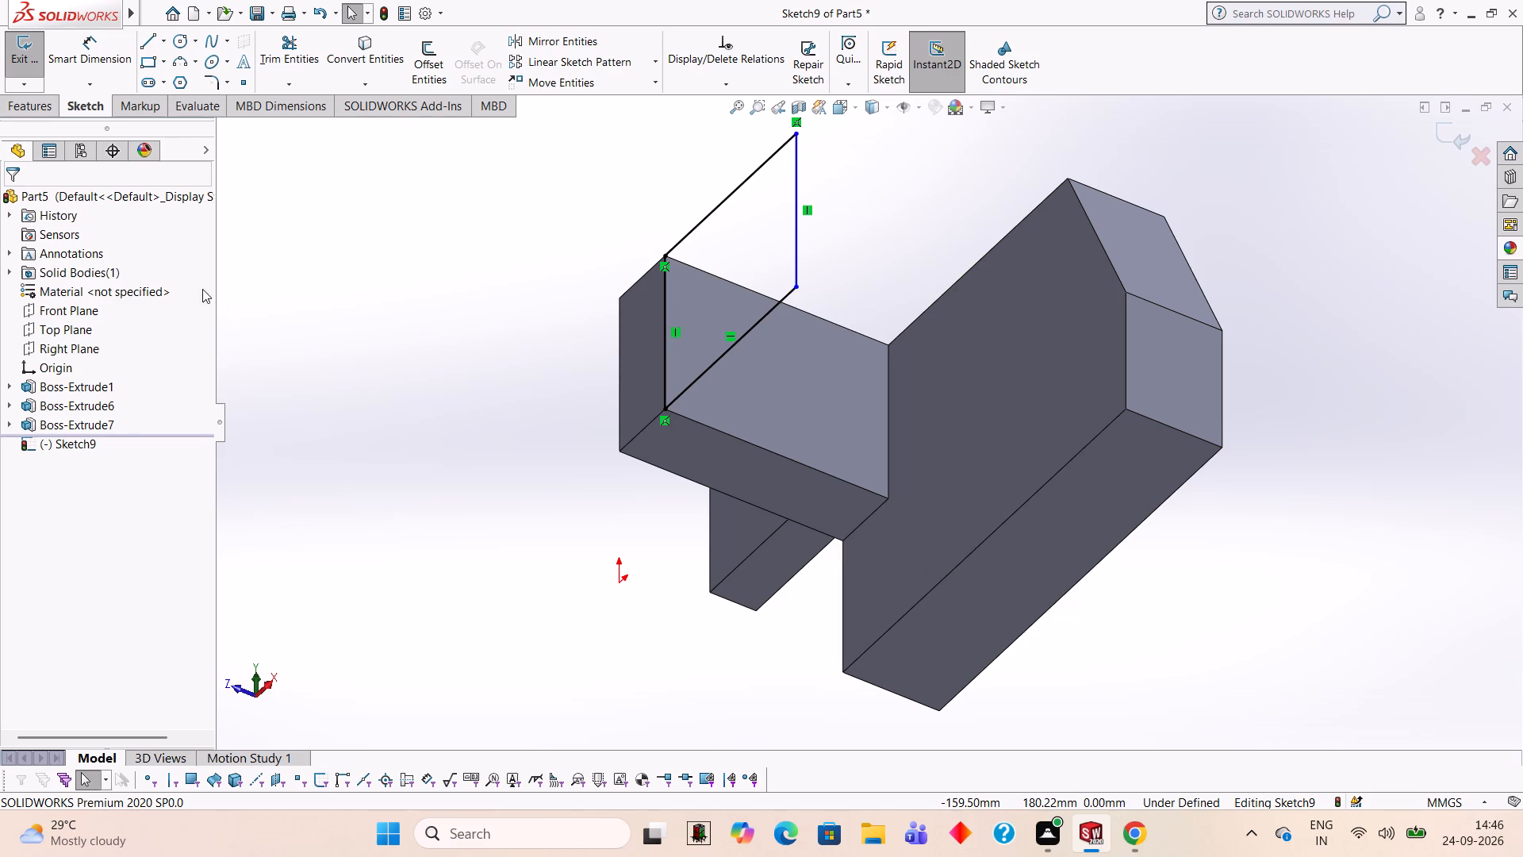
left_click(51, 103)
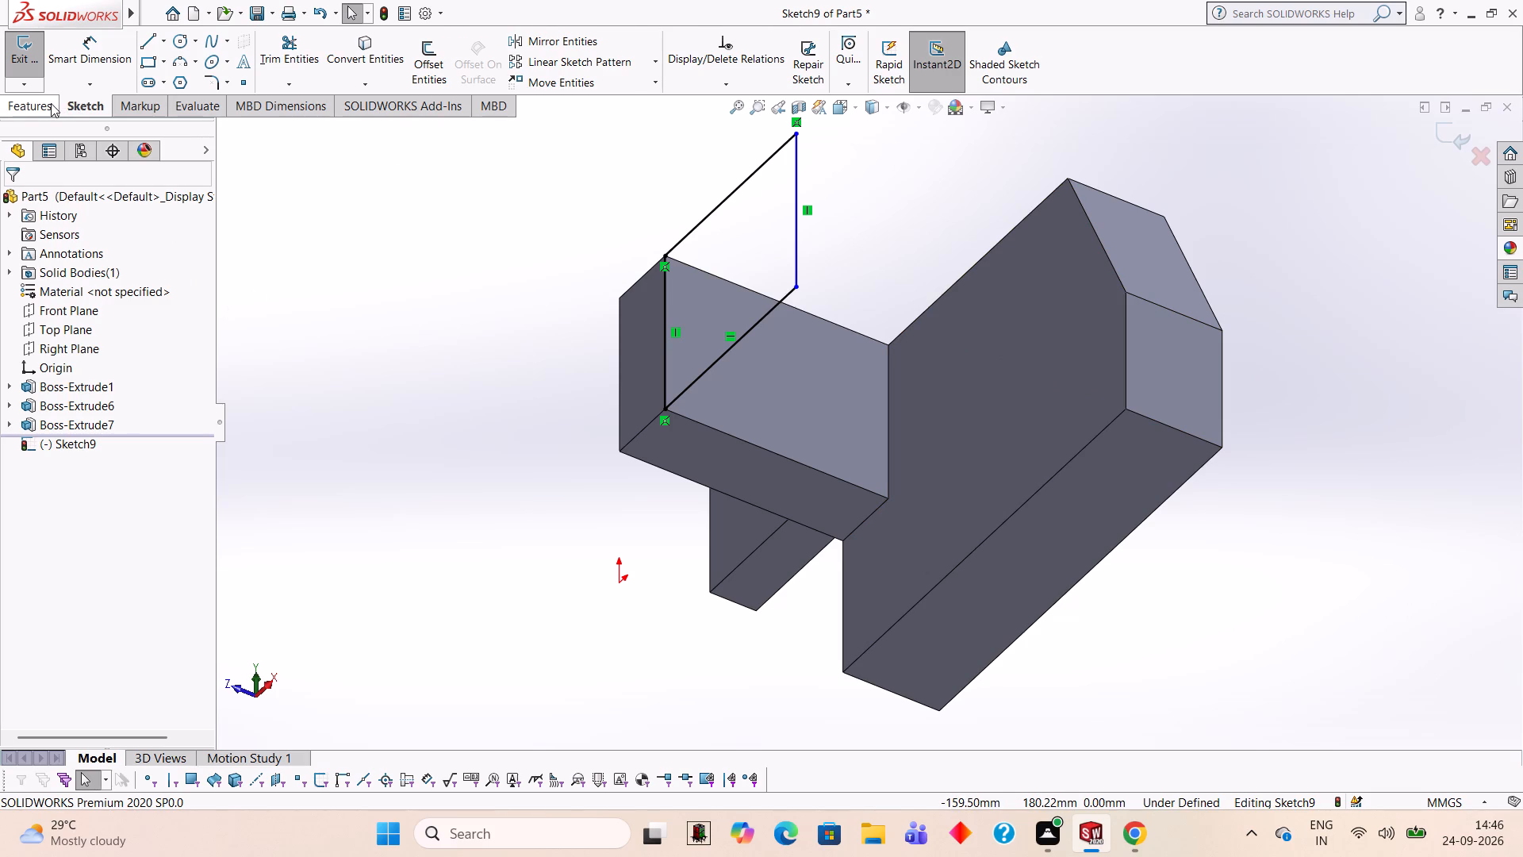
left_click(48, 56)
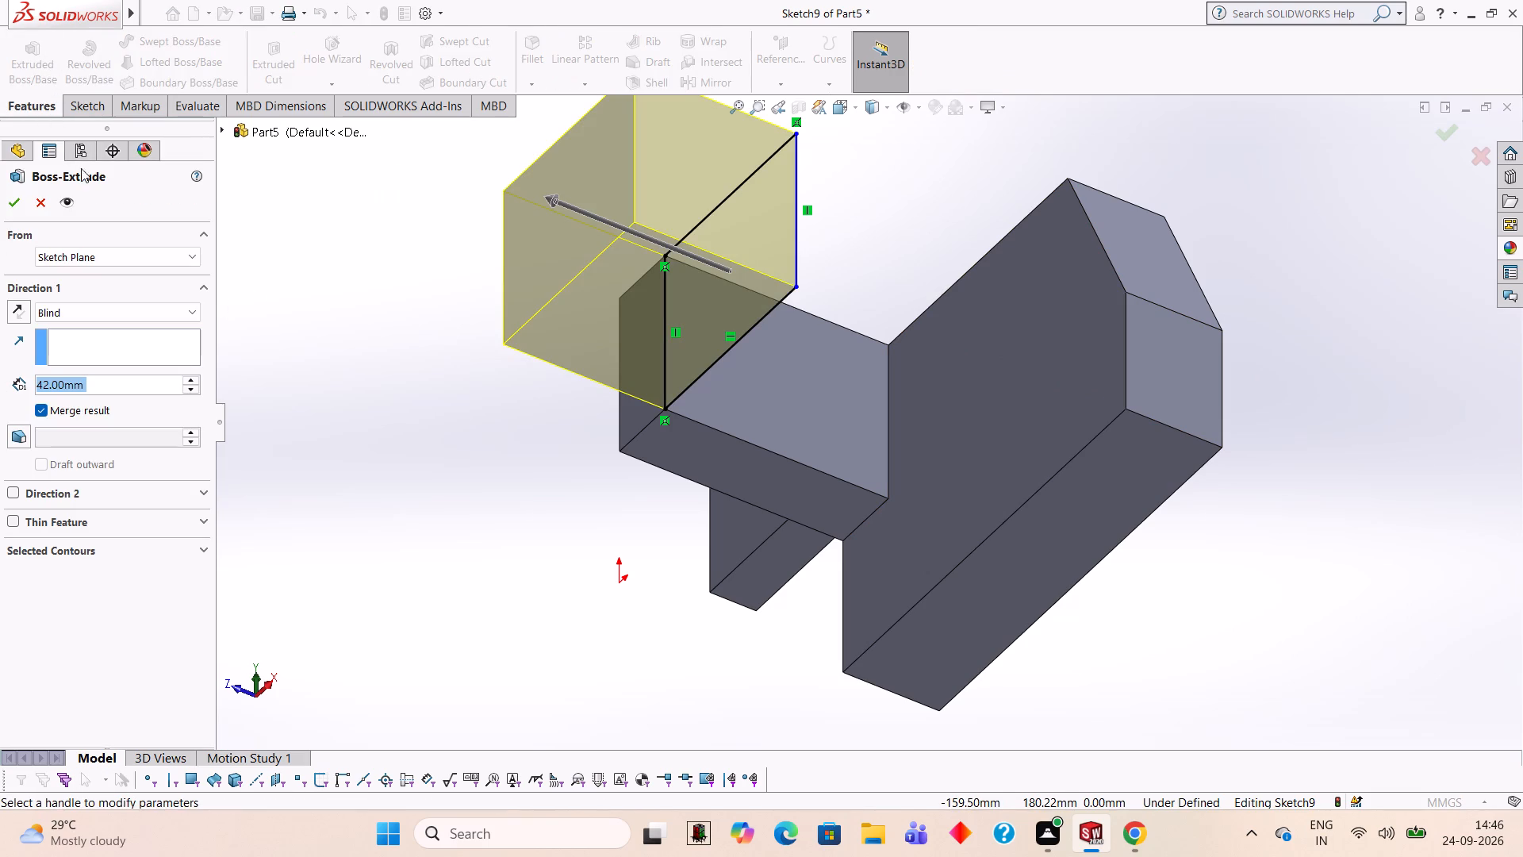
left_click(23, 300)
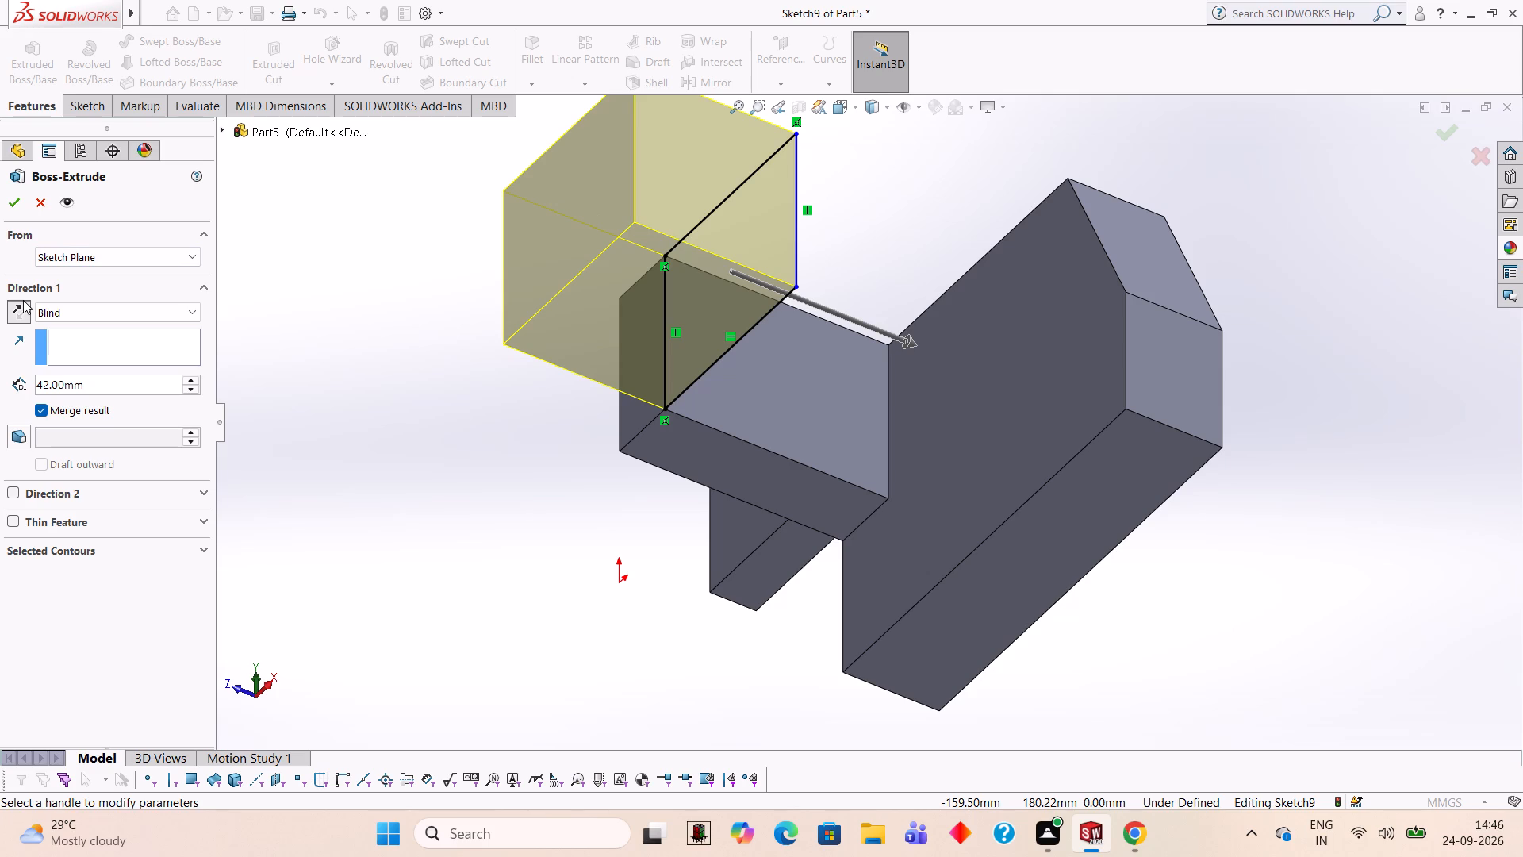
left_click(154, 389)
key("BackSpace")
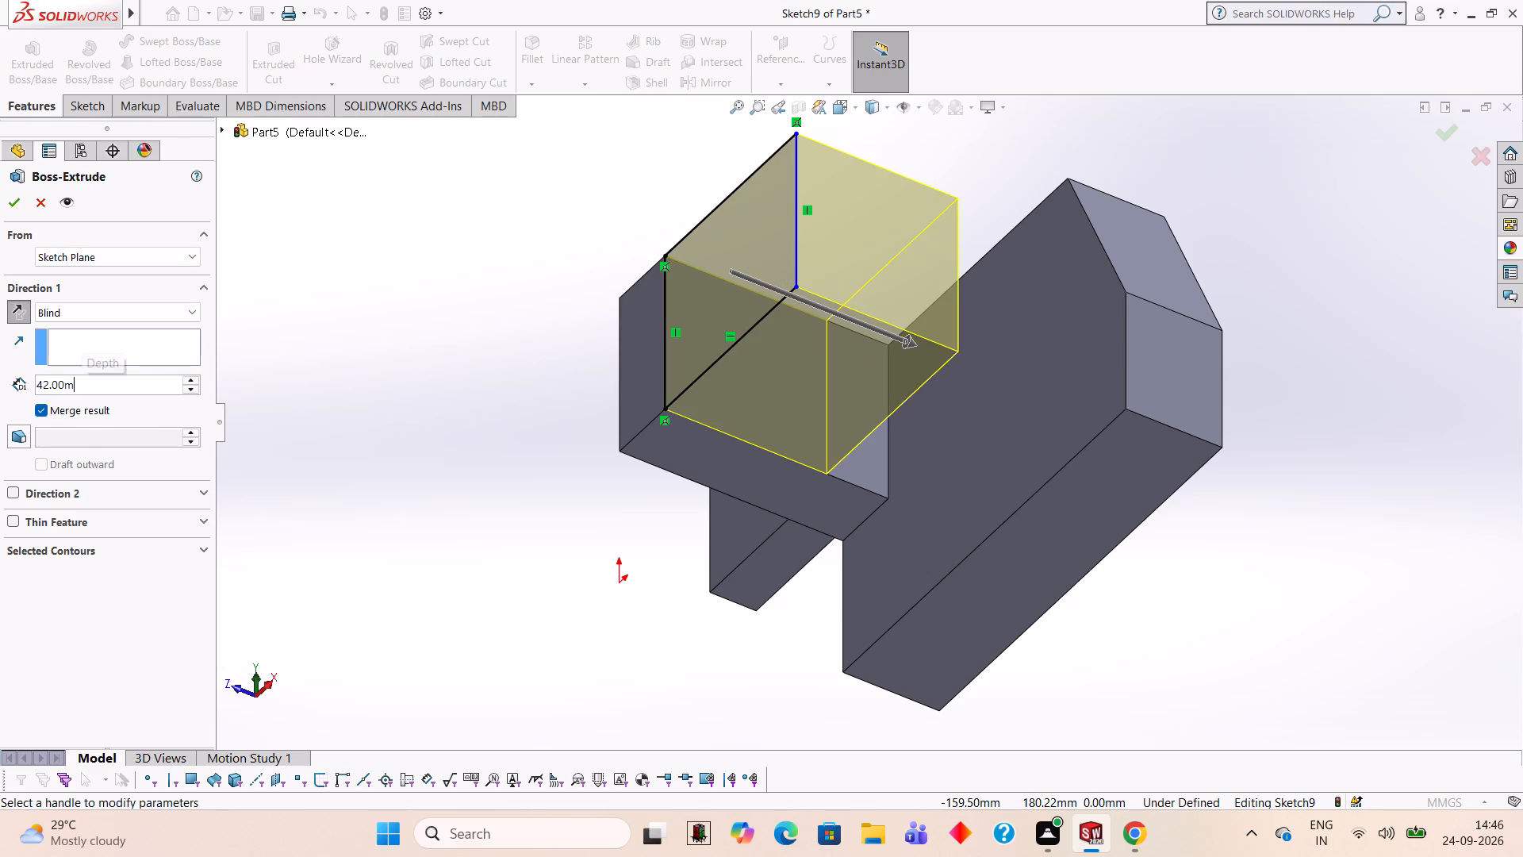
key("BackSpace")
key("BackSpace")
key("BackSpace")
key("BackSpace")
key("BackSpace")
key("BackSpace")
type("10")
key("Return")
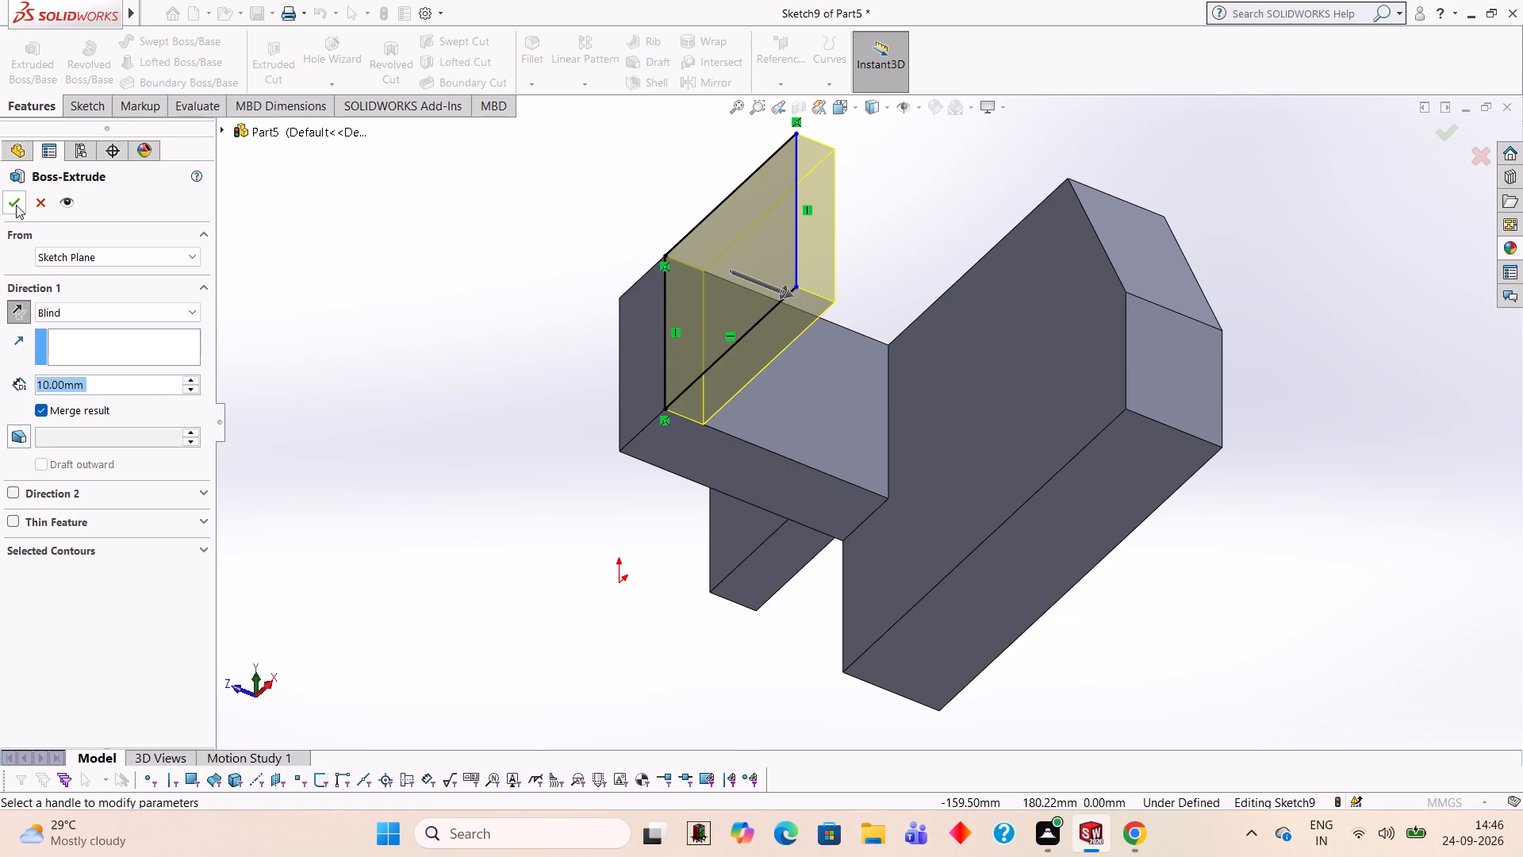
left_click(15, 205)
left_click(561, 351)
Start a sketch on the outer face of the 10 mm overhanging plate, viewed face-on, and draw an 18 mm diameter circle on it.
middle_click_drag(543, 349, 604, 347)
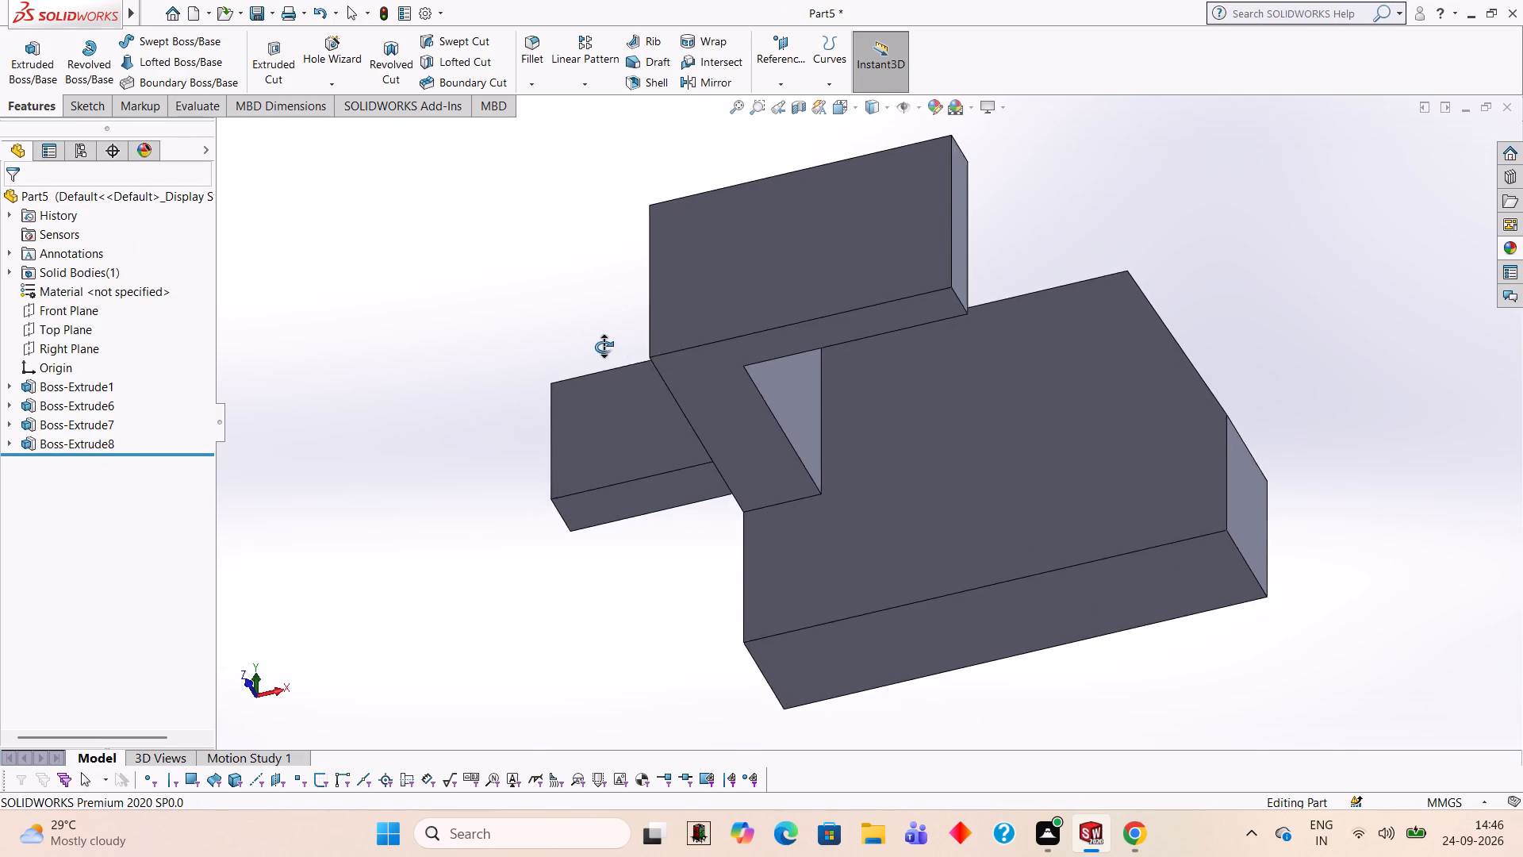
middle_click_drag(604, 347, 603, 347)
scroll(563, 340, "up", 1)
middle_click_drag(557, 340, 574, 322)
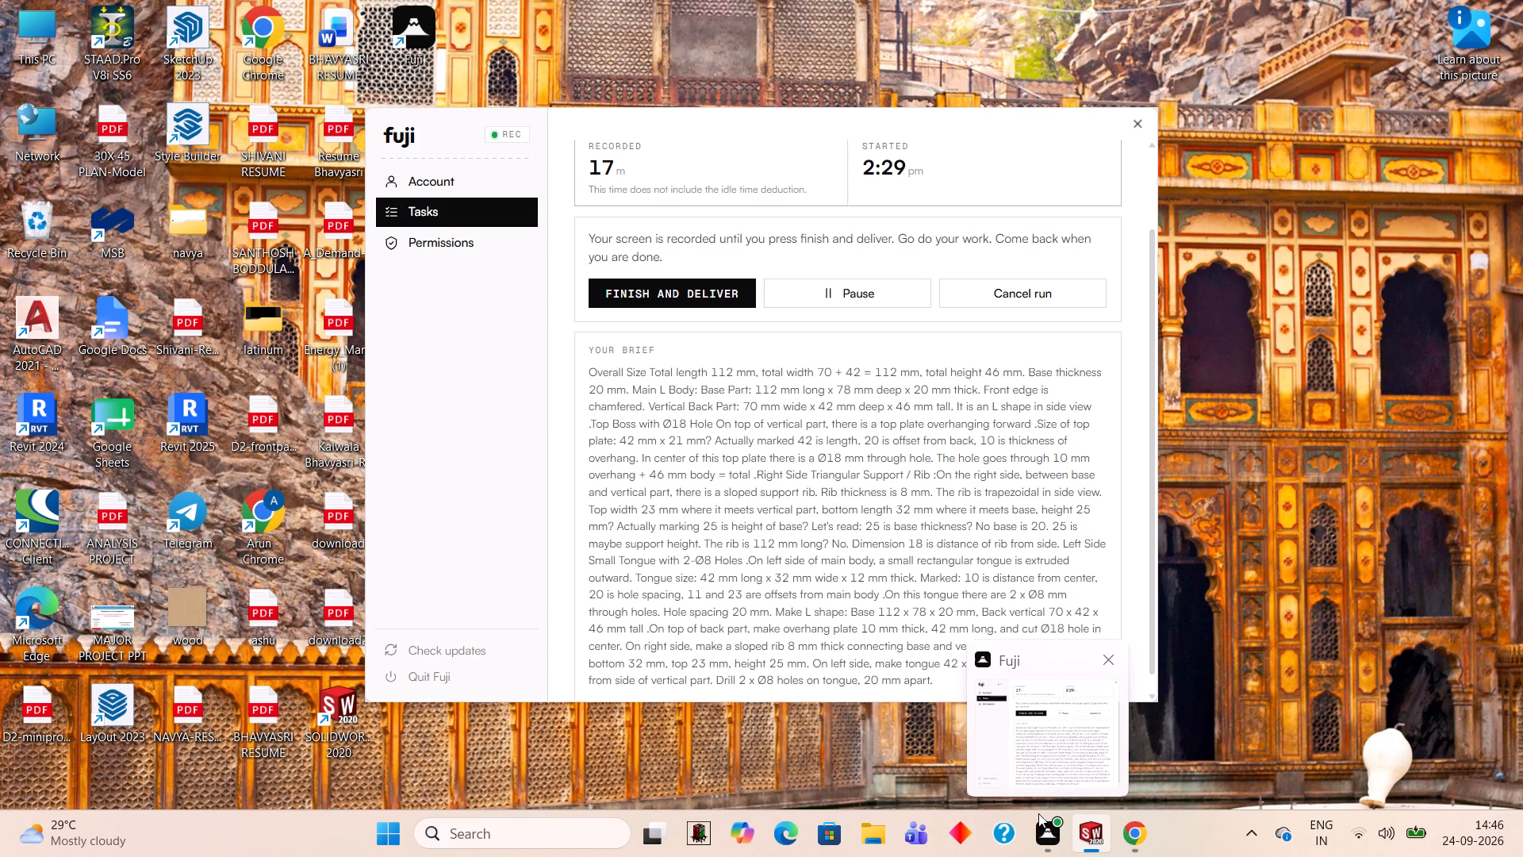
left_click(834, 254)
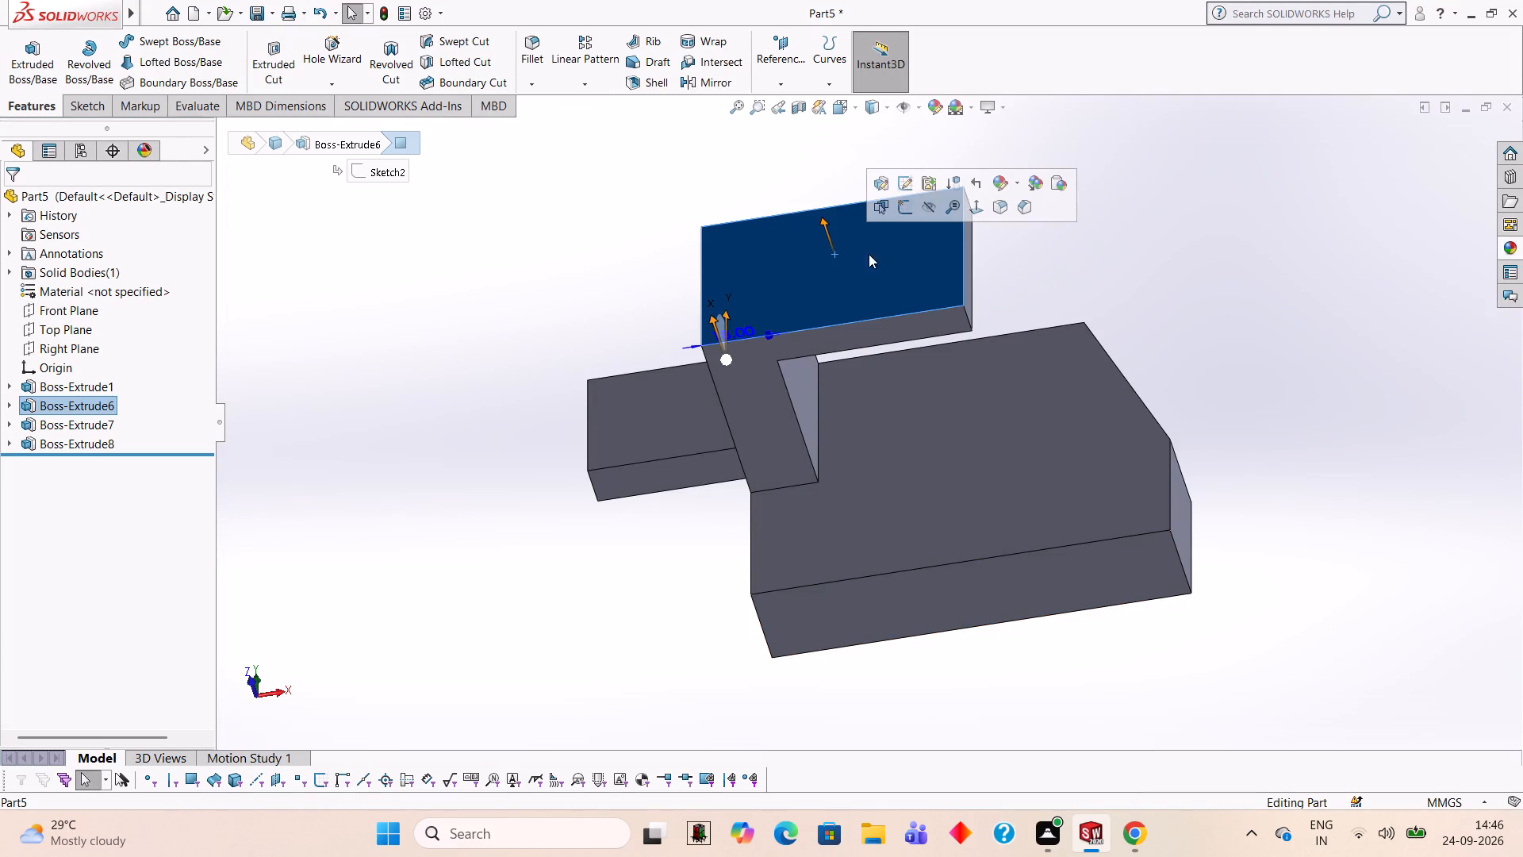
left_click(899, 213)
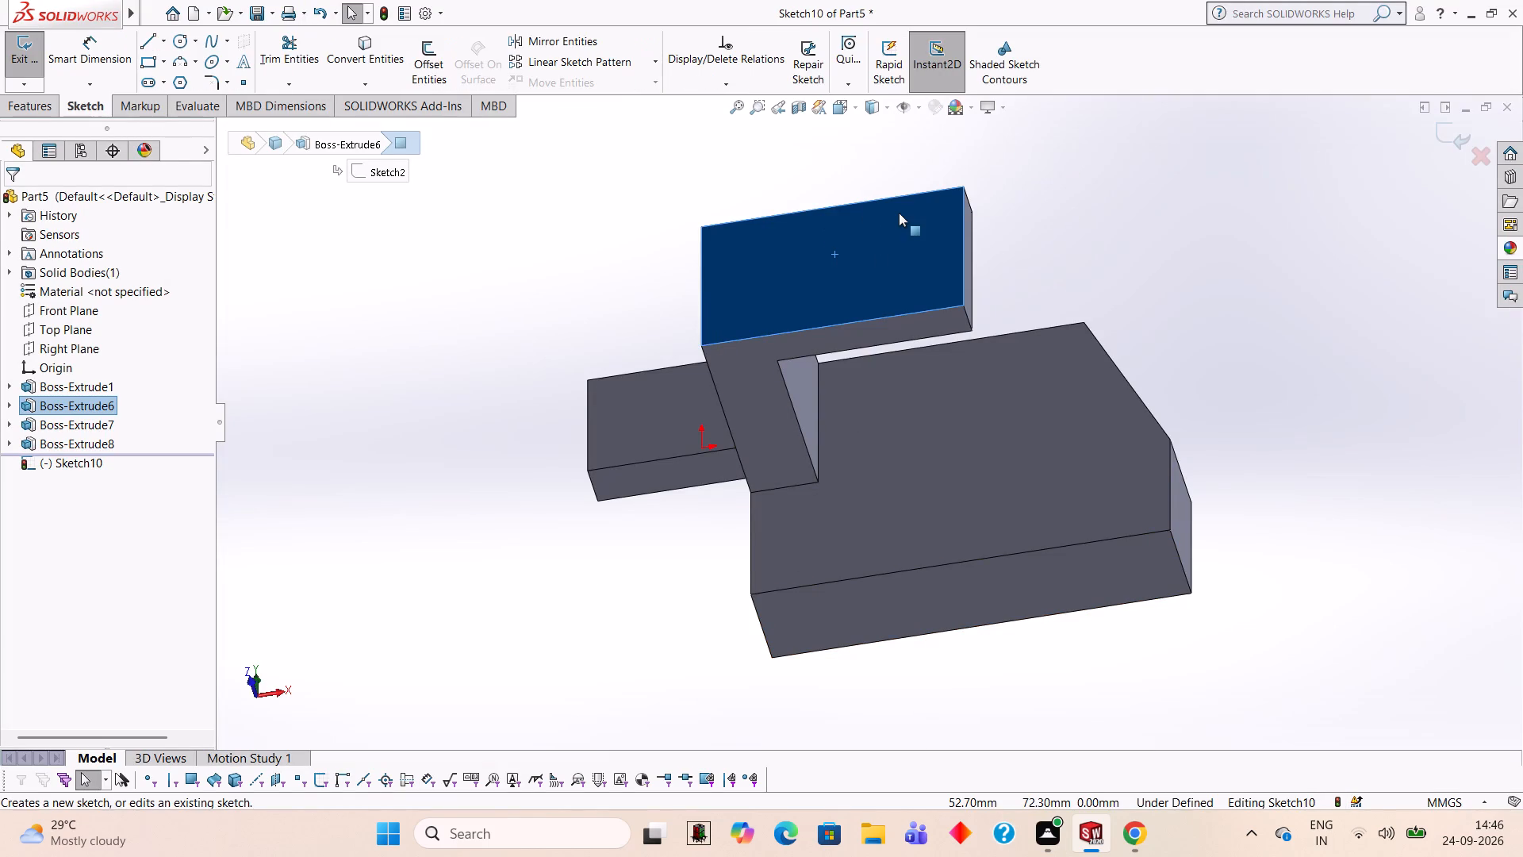
key("ctrl+8")
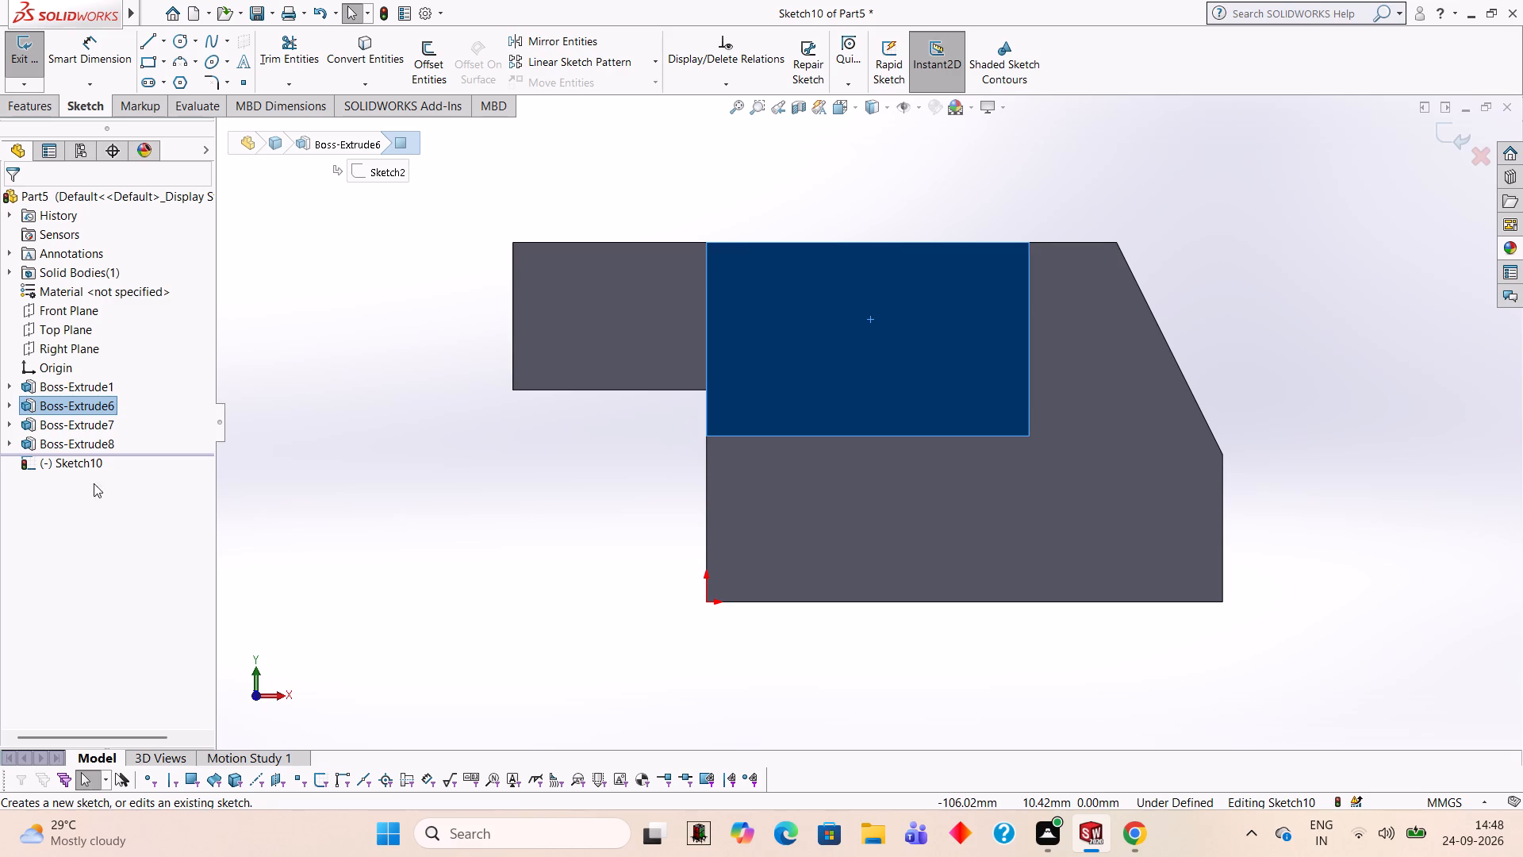
left_click(183, 47)
left_click(903, 336)
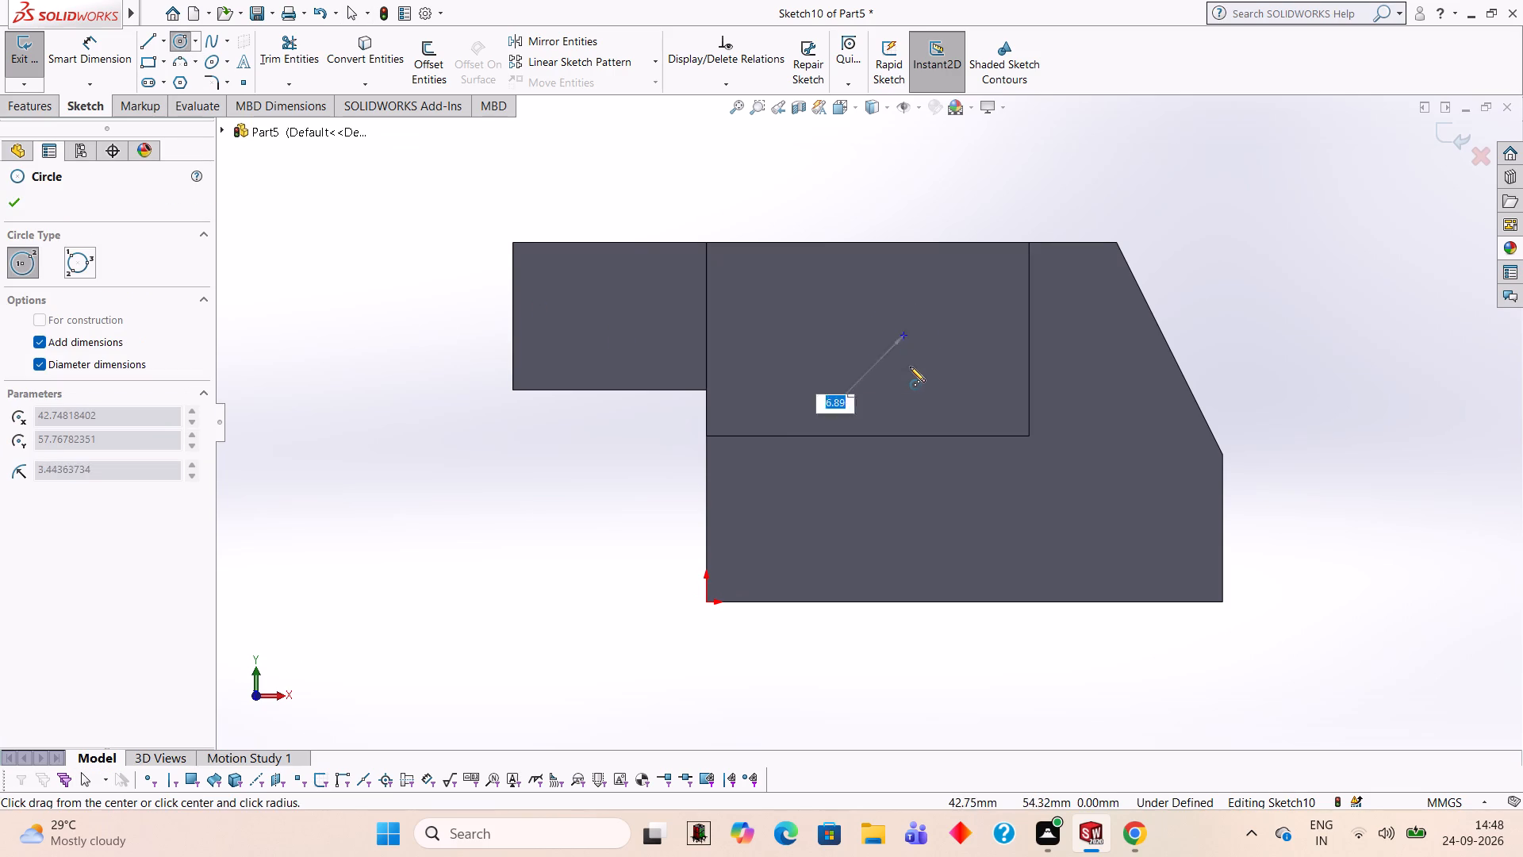
type("18")
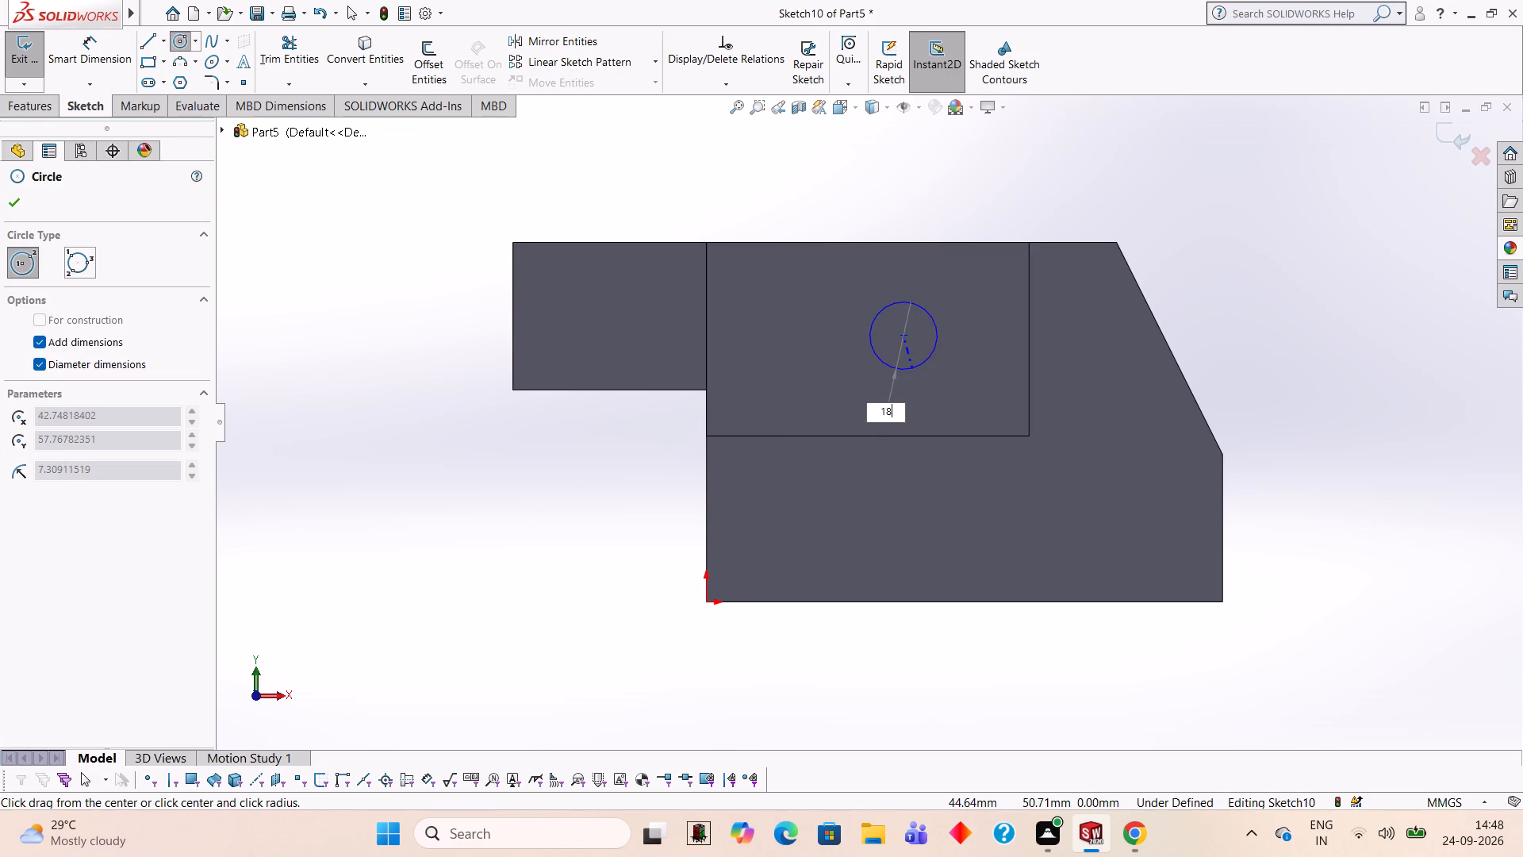
key("Return")
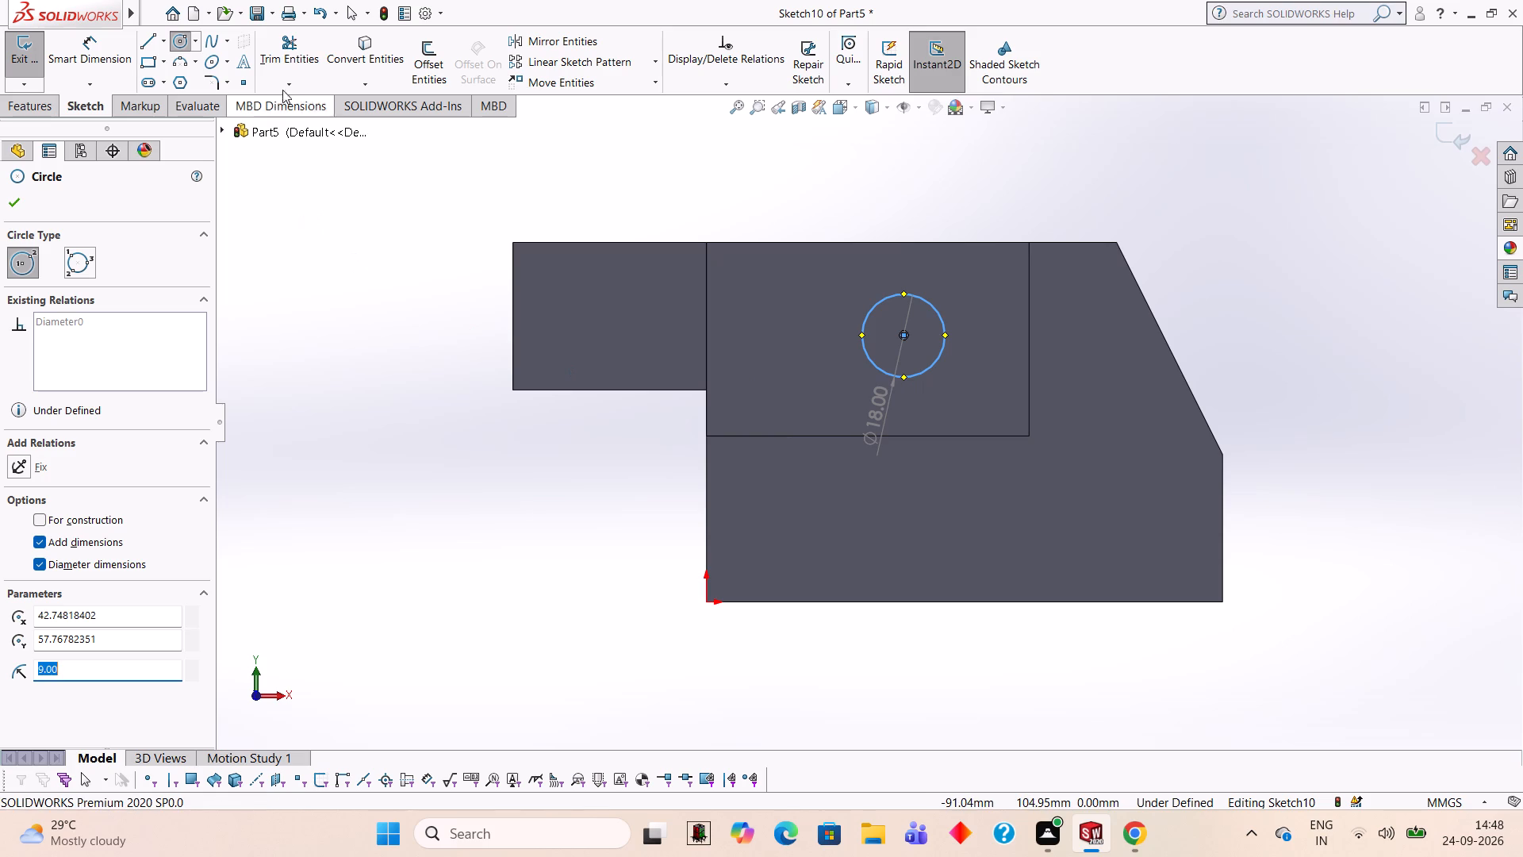
Dimension the circle's centre 20 mm from the plate's free side edge and 21 mm from its top edge.
left_click(93, 49)
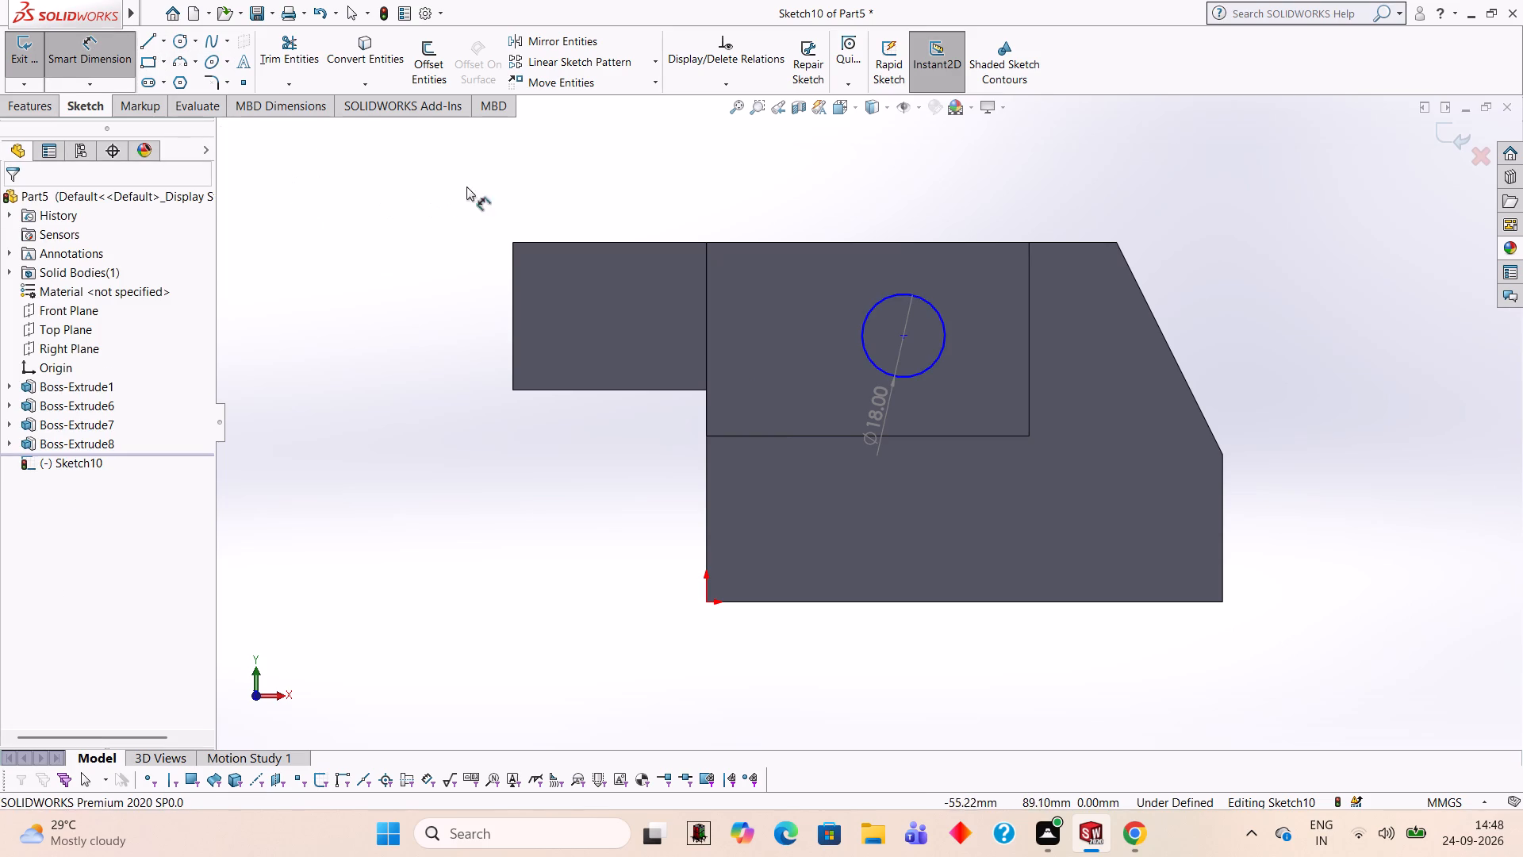
left_click(900, 332)
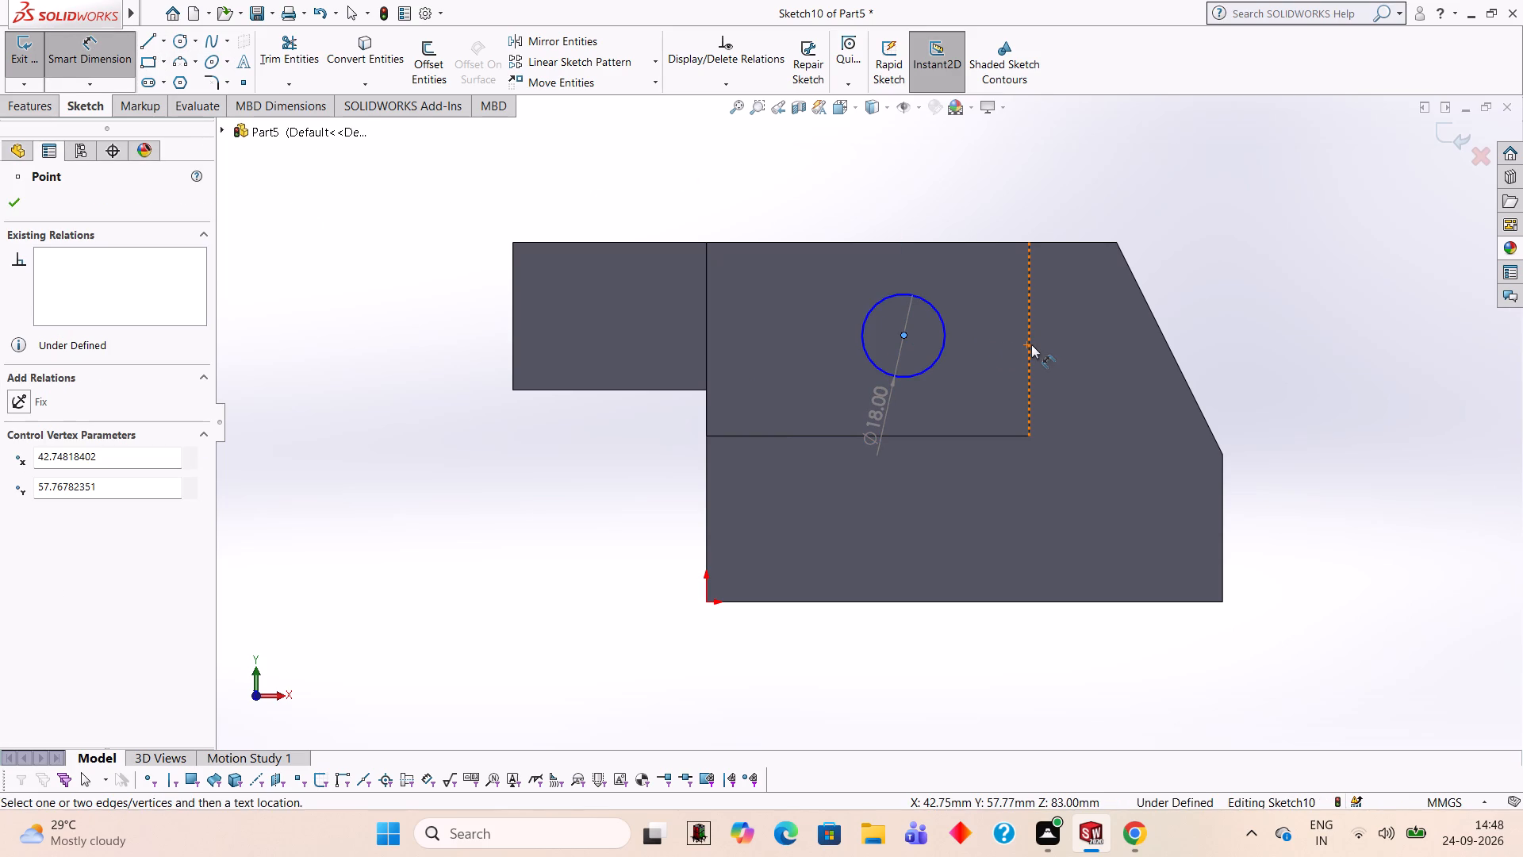
left_click(1029, 345)
left_click(948, 171)
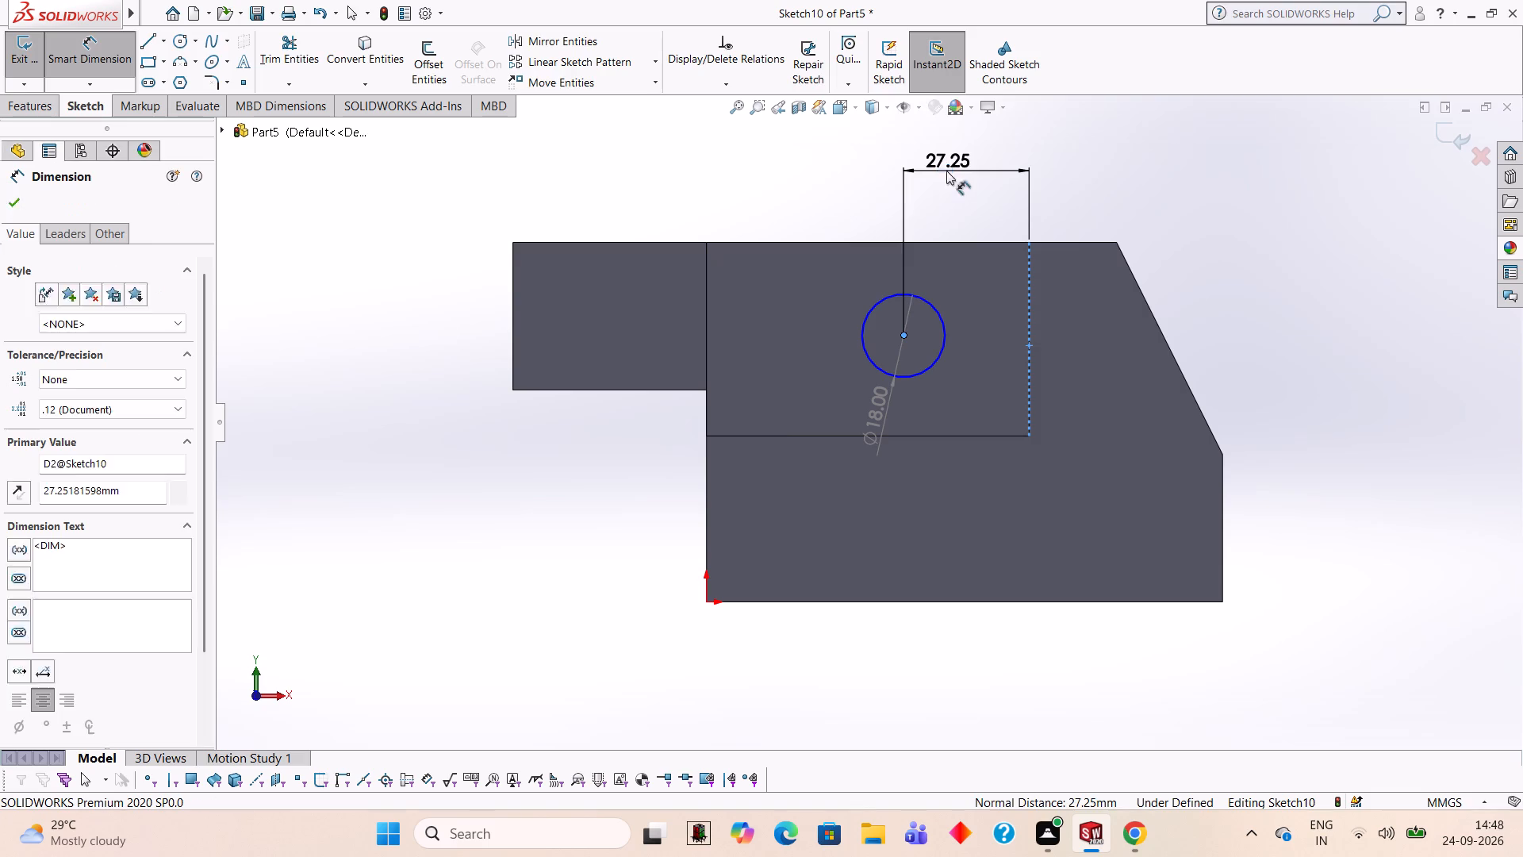
type("20")
key("Return")
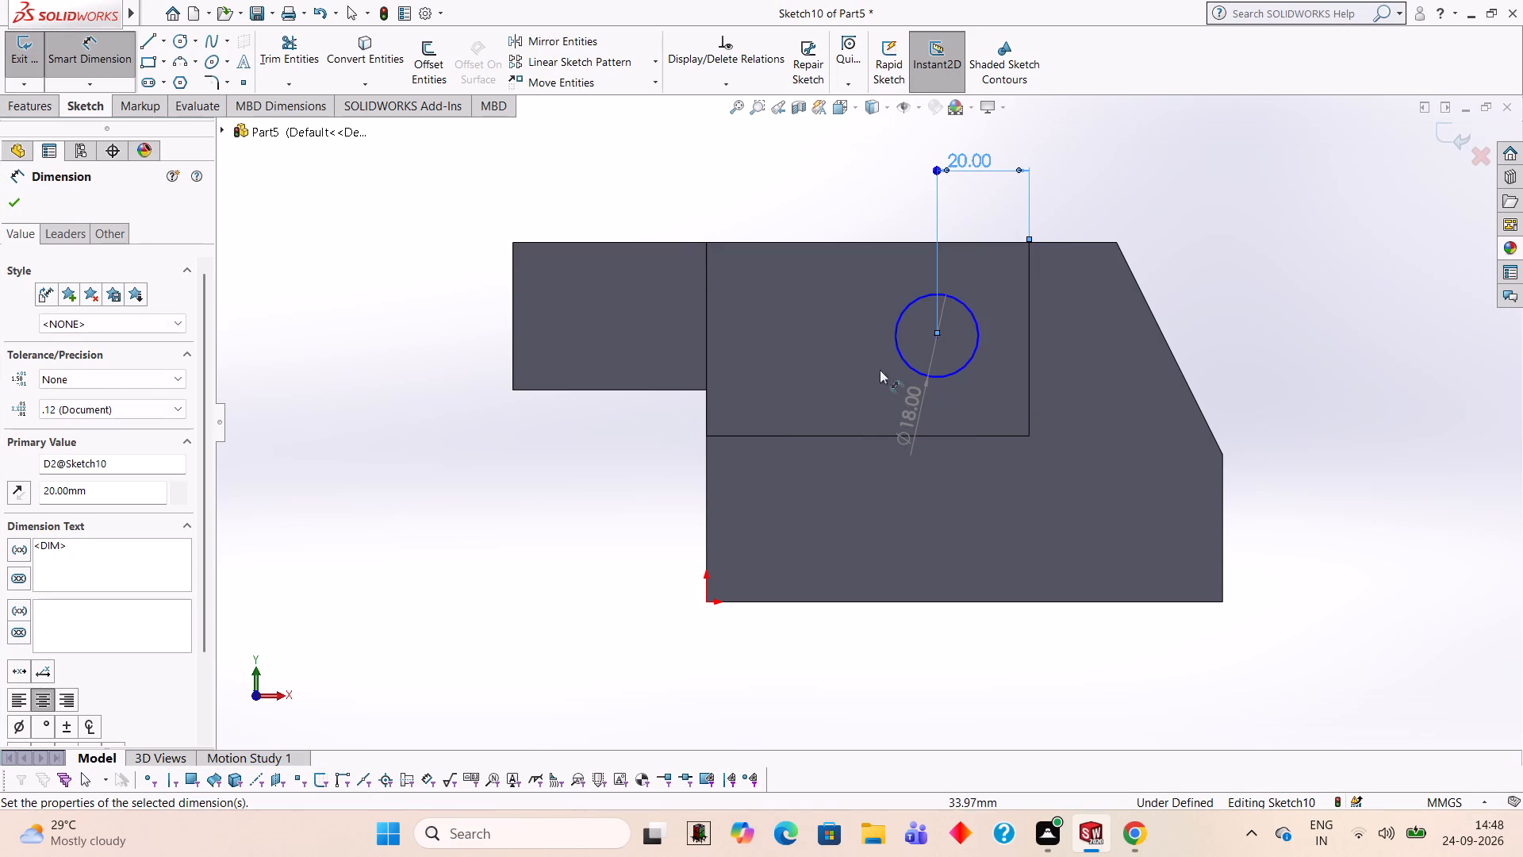
left_click(936, 336)
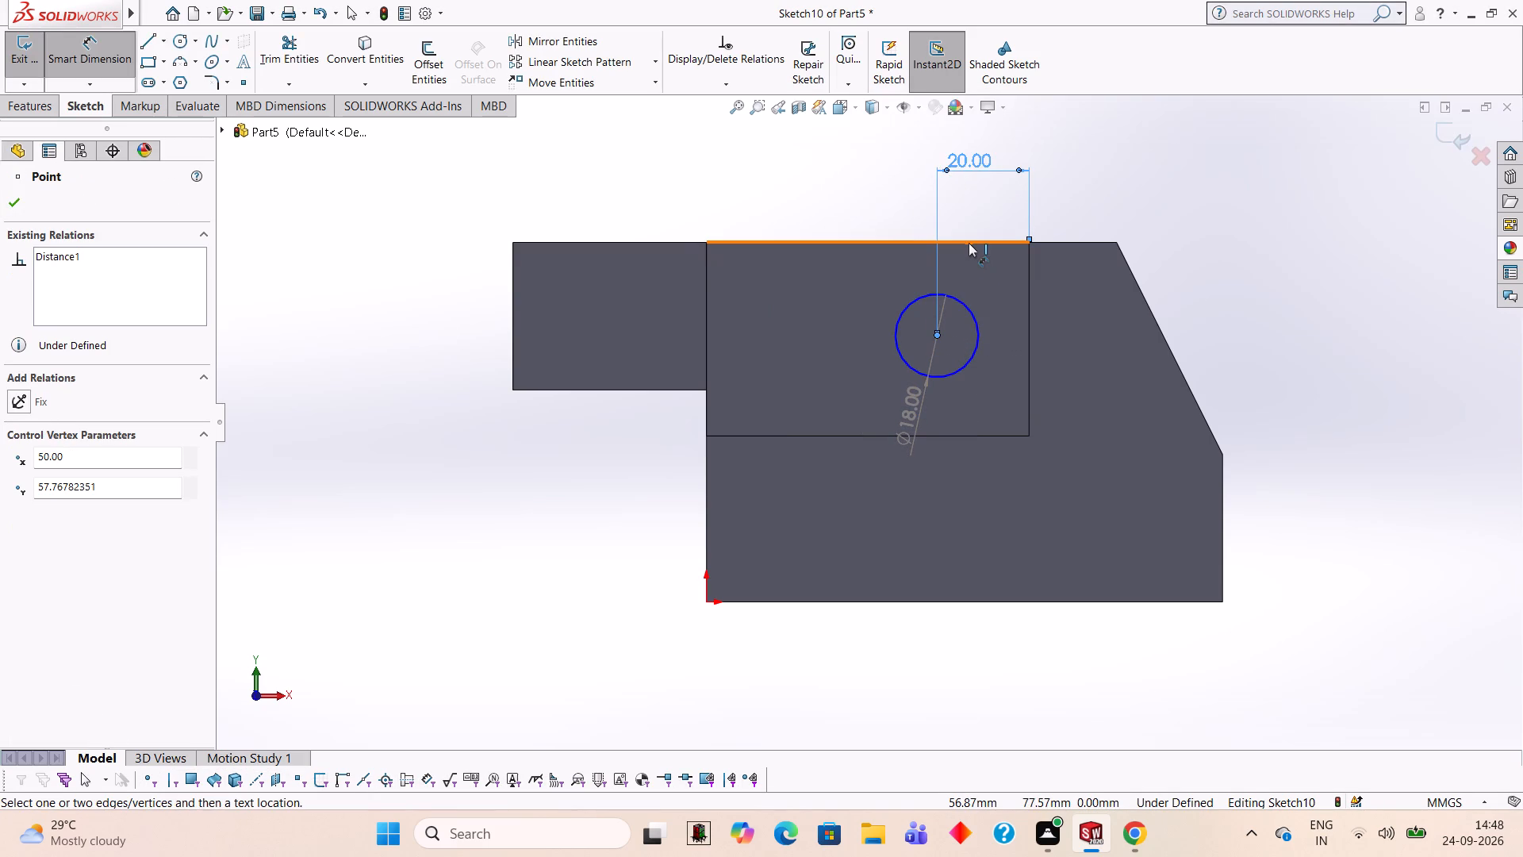
left_click(969, 243)
left_click(1254, 240)
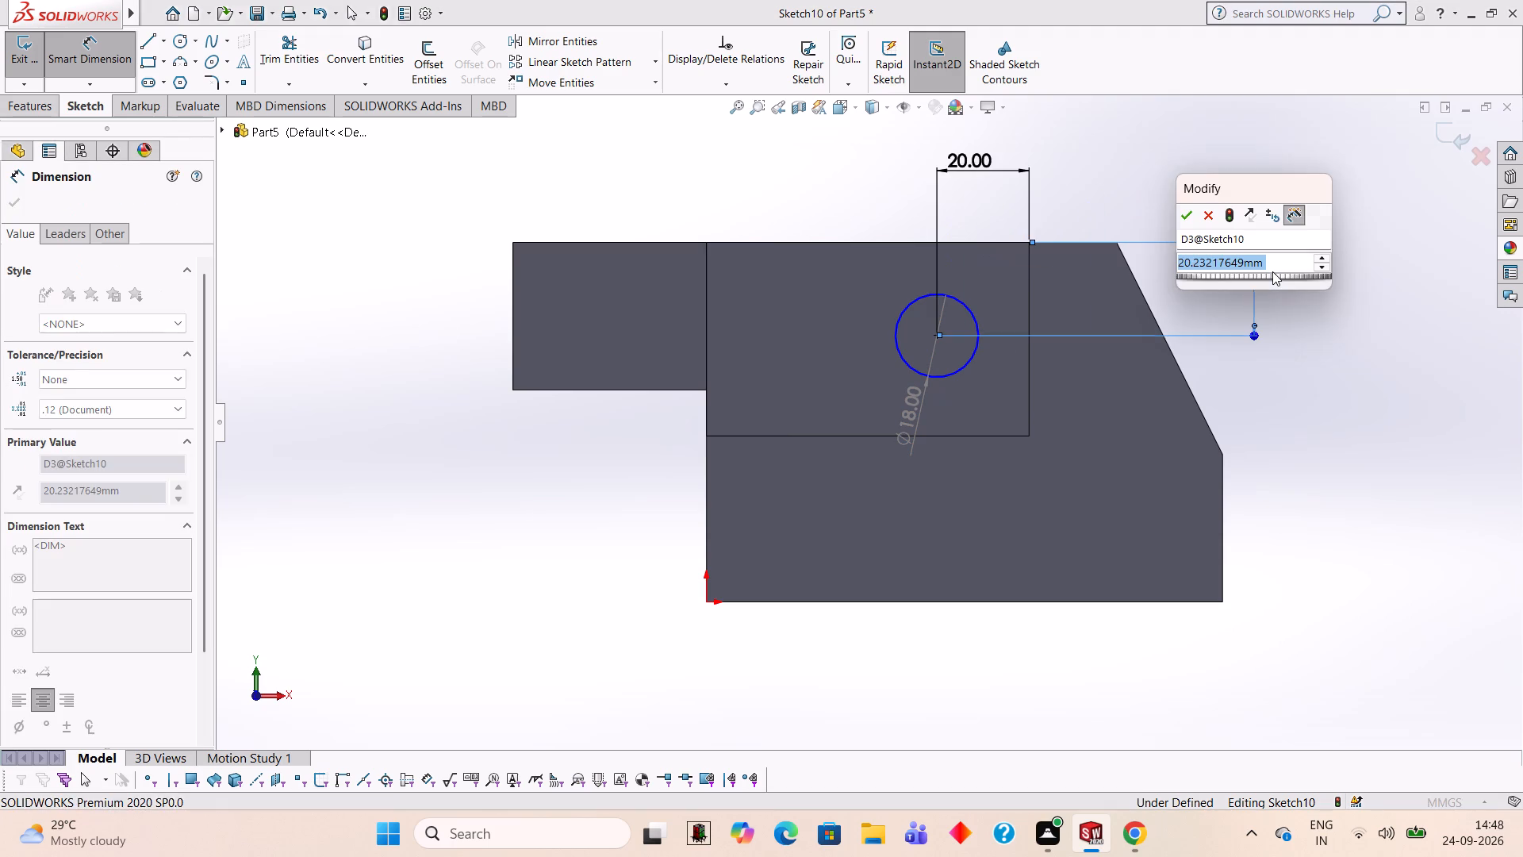
type("21")
key("Return")
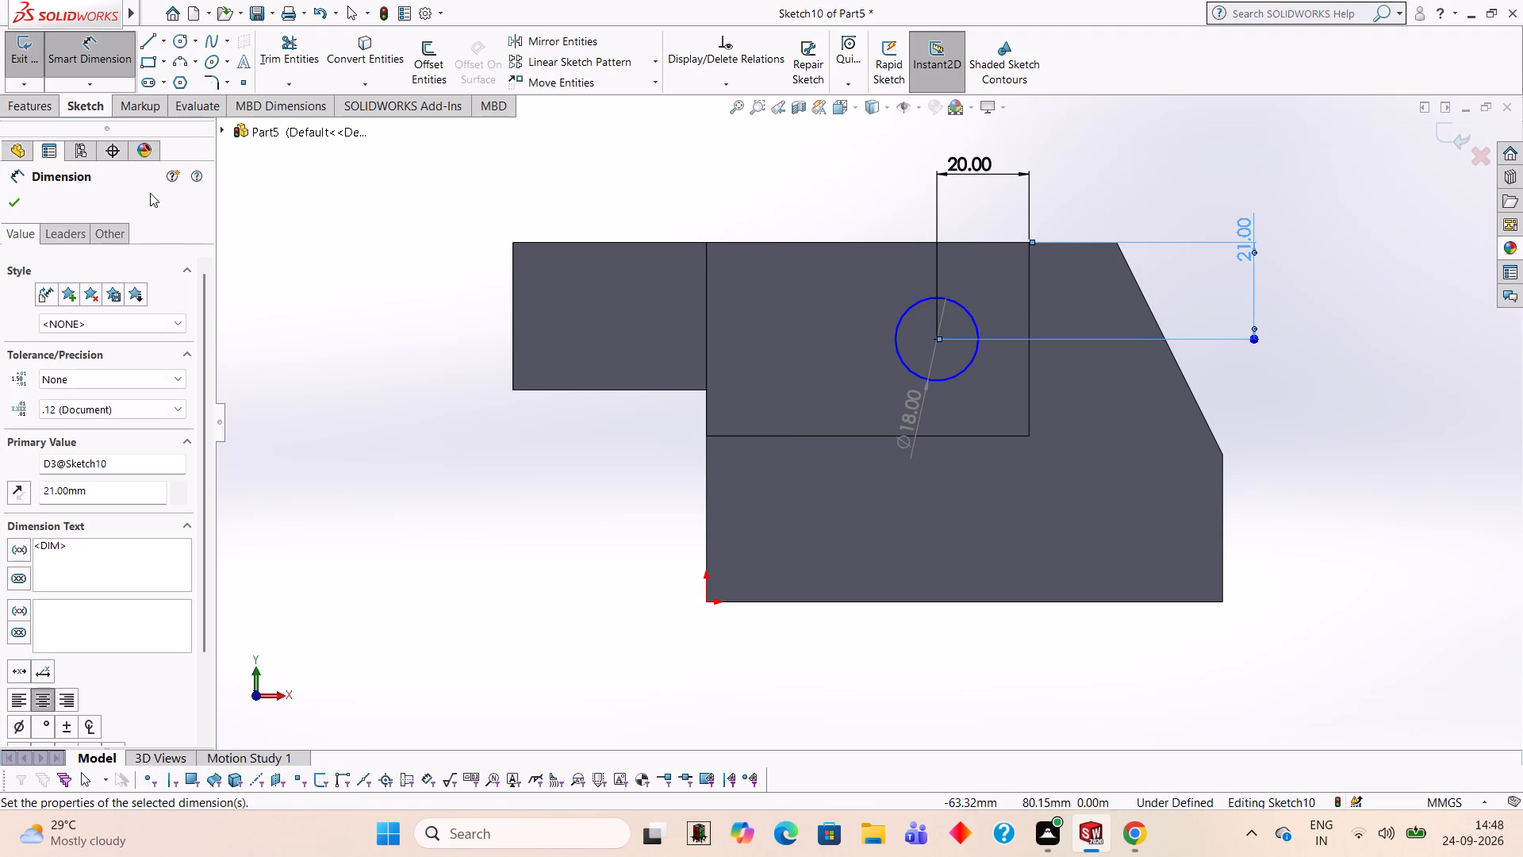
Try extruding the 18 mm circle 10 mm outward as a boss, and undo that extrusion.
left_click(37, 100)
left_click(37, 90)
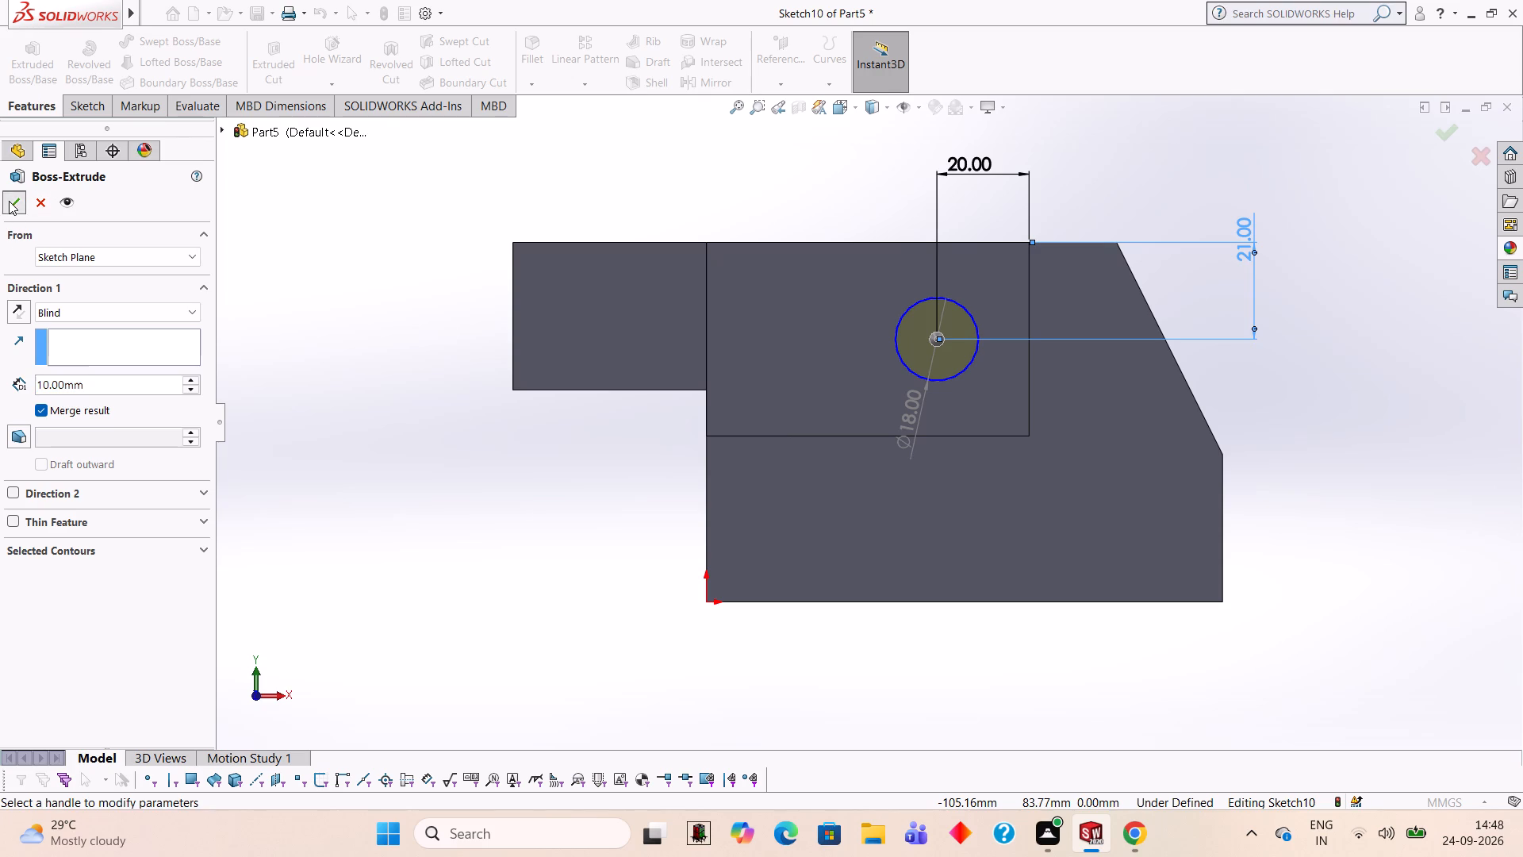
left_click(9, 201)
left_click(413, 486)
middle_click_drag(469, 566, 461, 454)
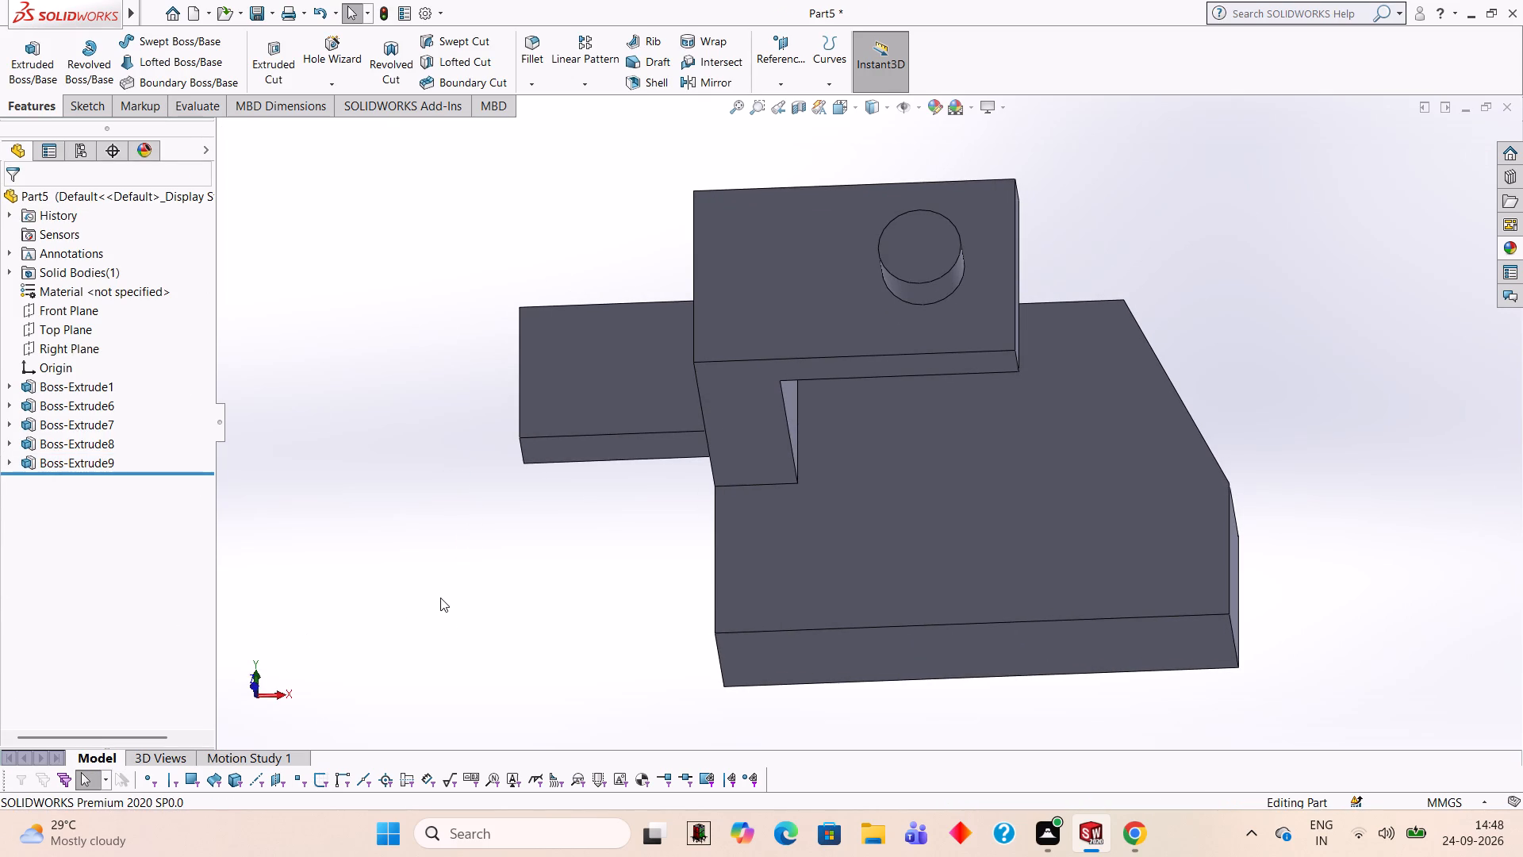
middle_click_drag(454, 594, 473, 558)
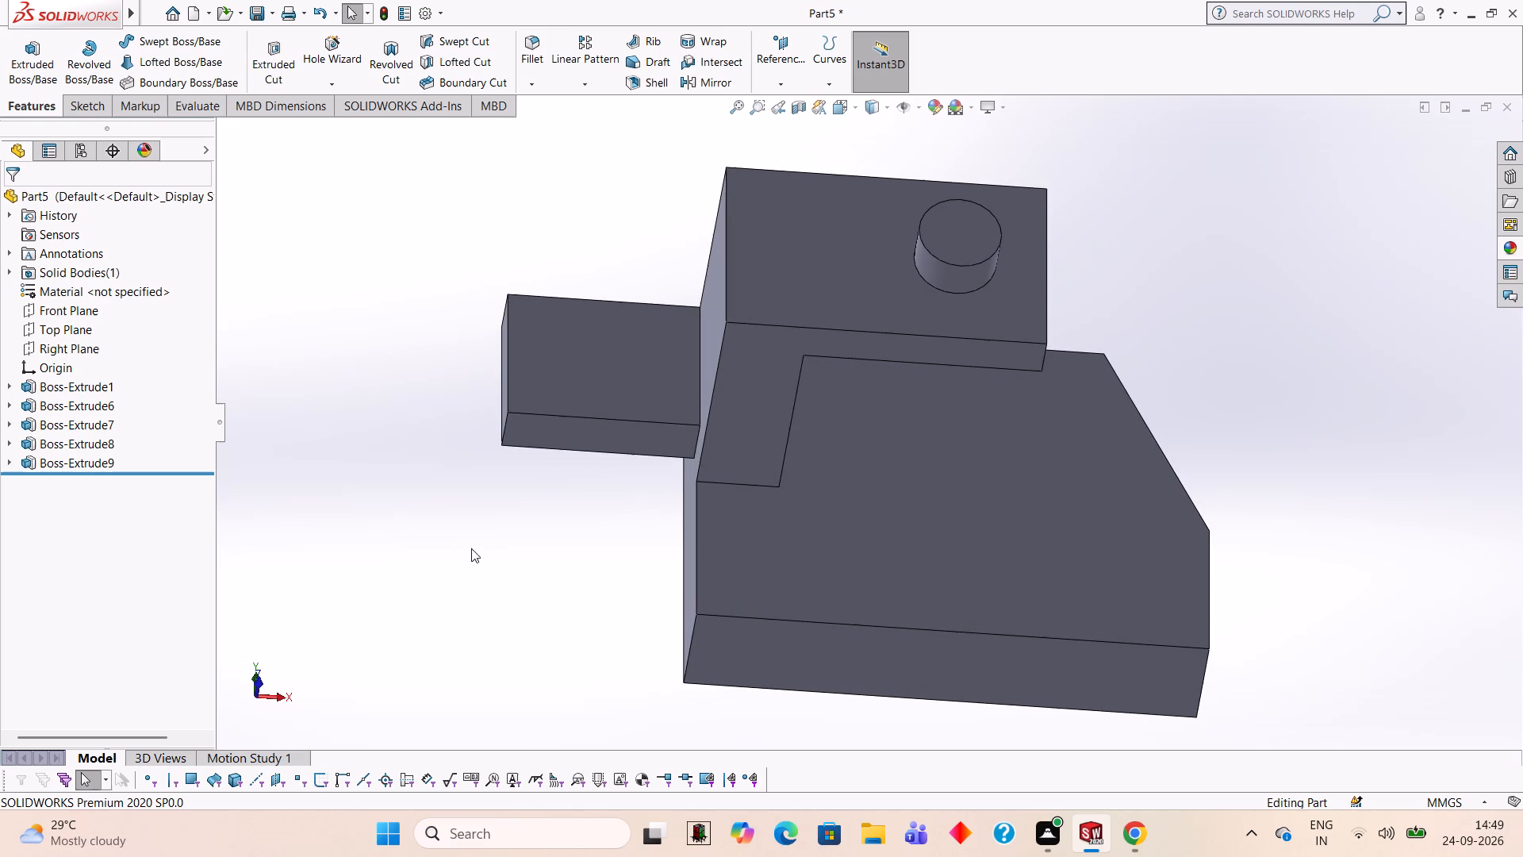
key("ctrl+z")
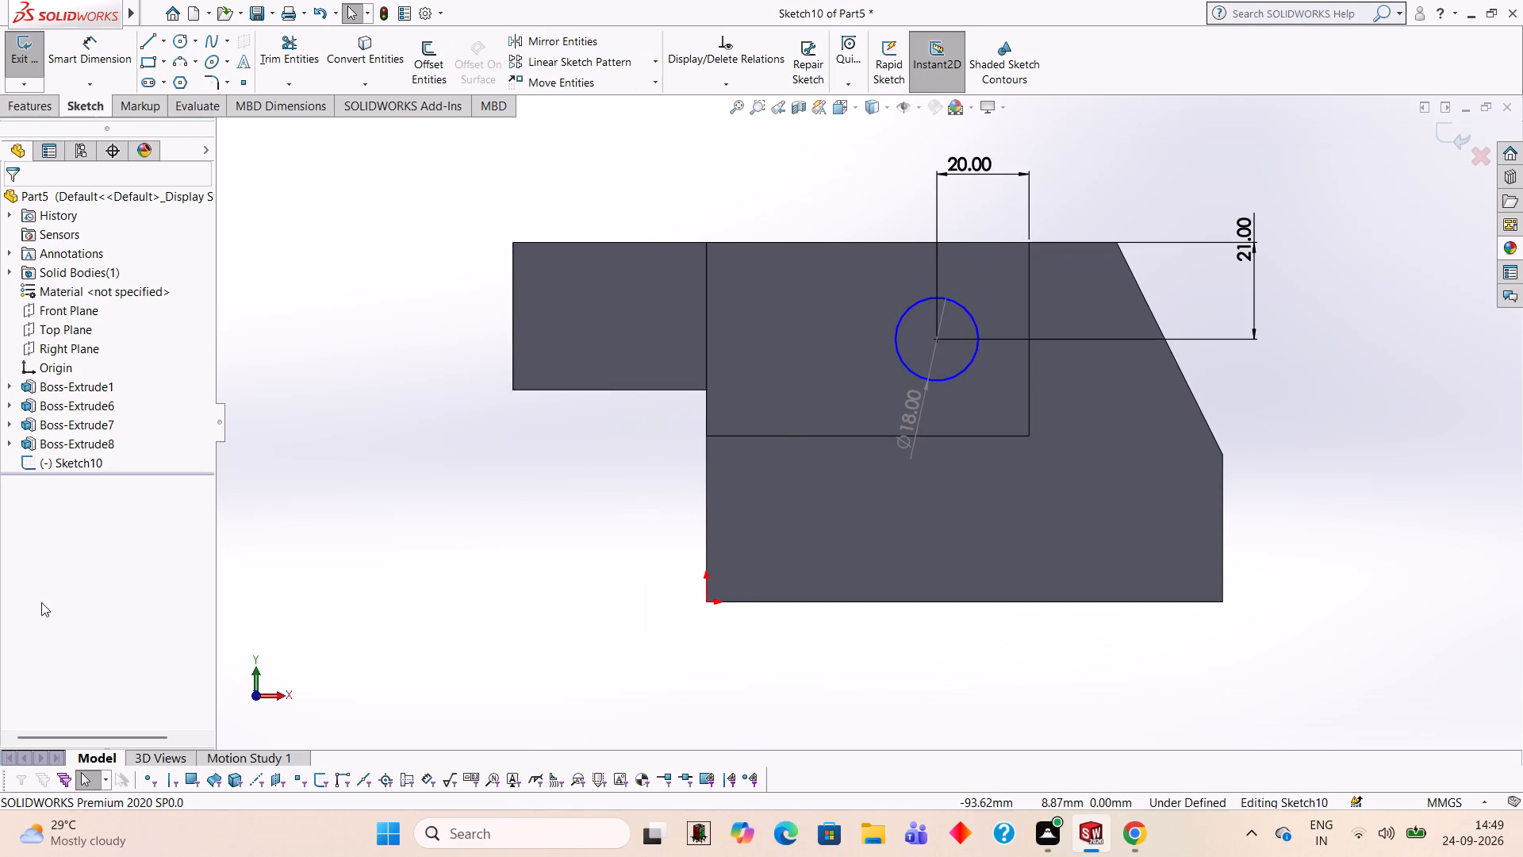
Cut the 18 mm circle 10 mm deep into the overhanging plate as a blind extruded cut.
left_click(13, 110)
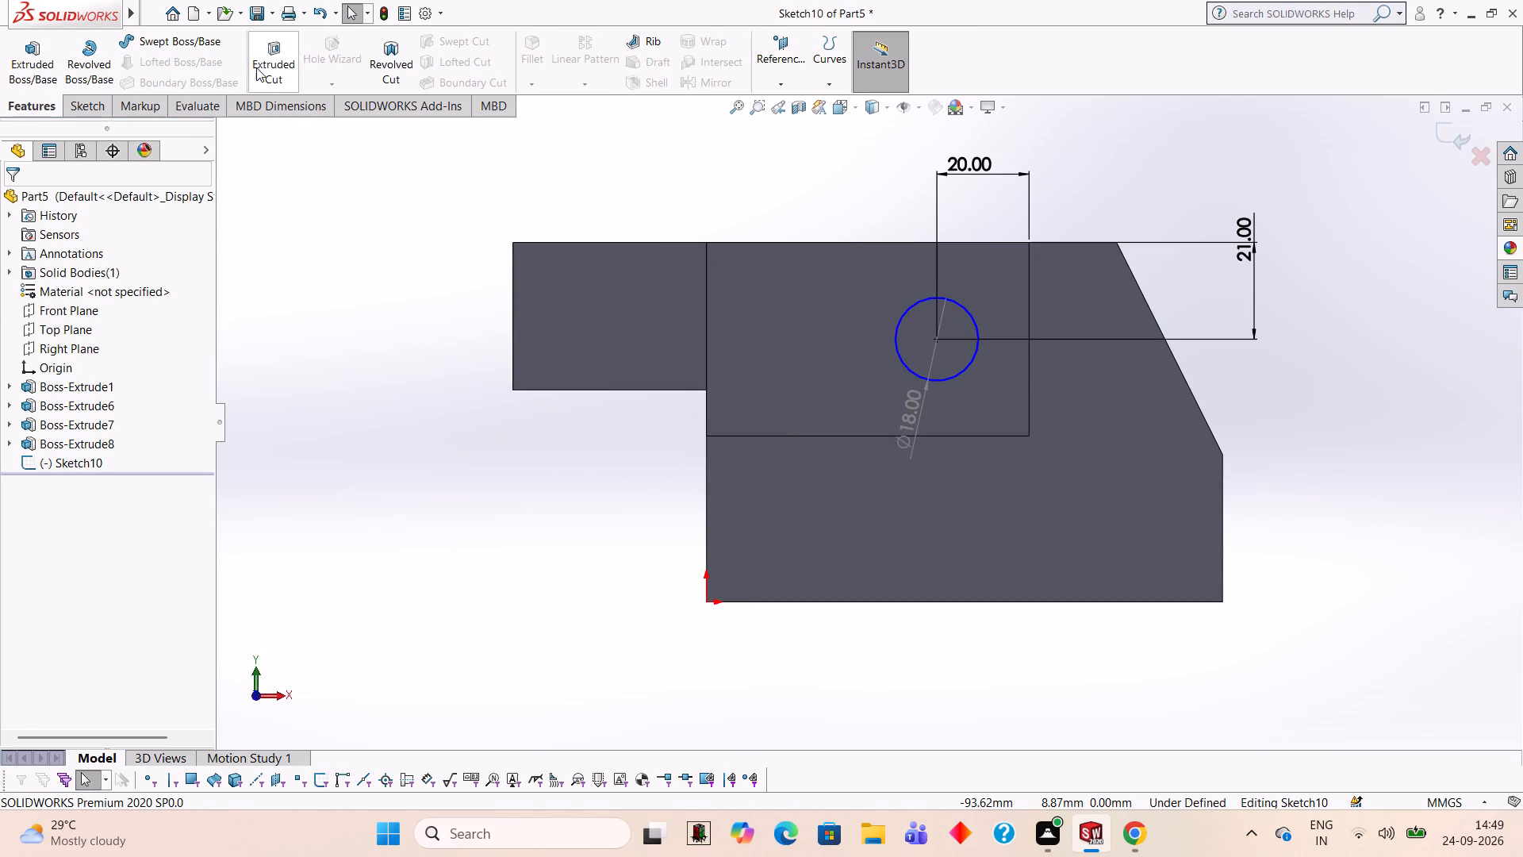
left_click(256, 67)
left_click(23, 209)
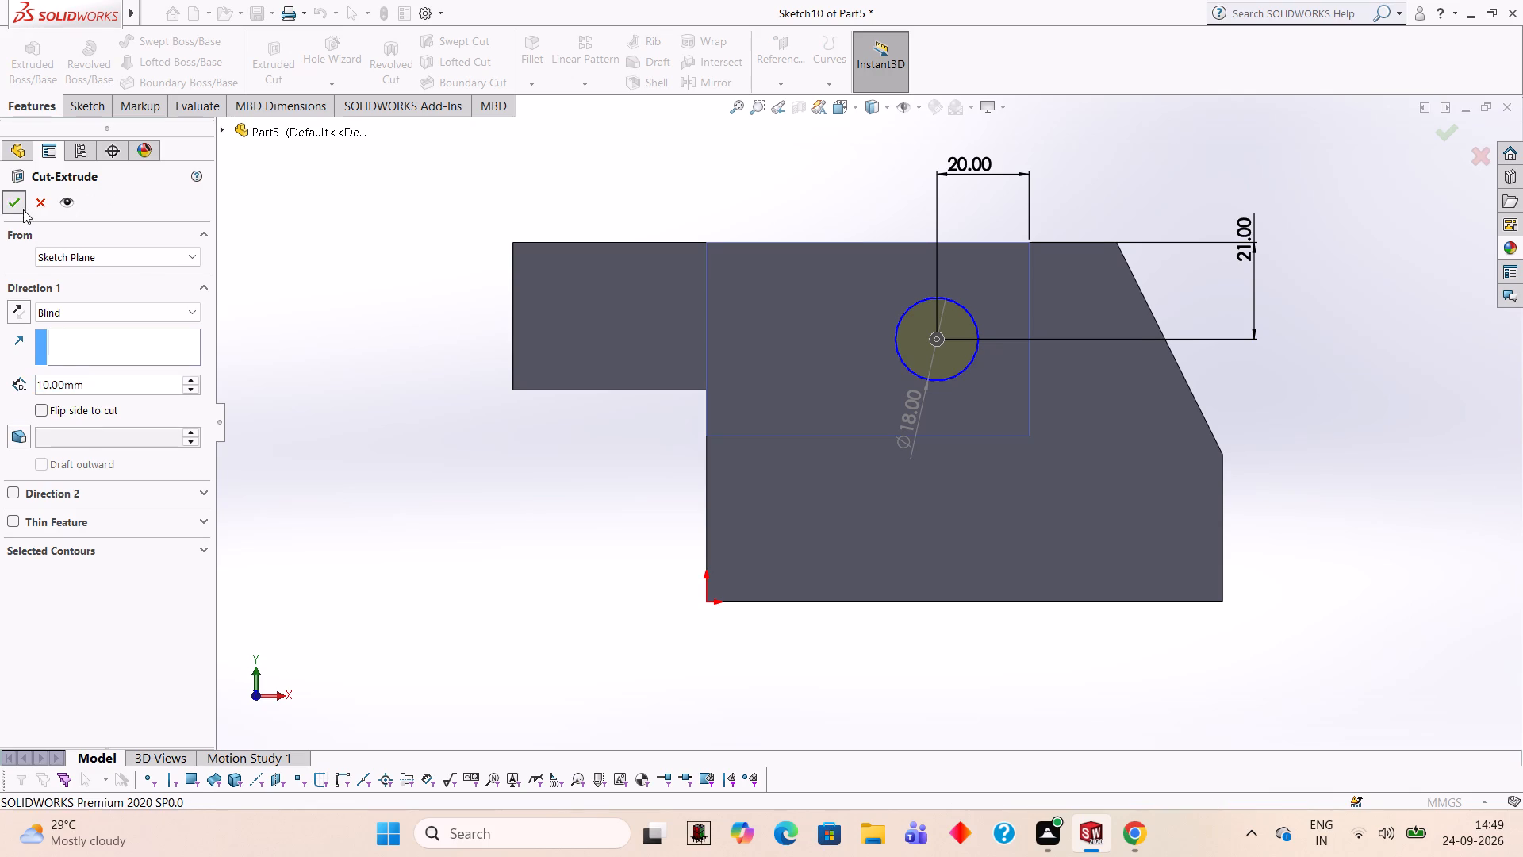
left_click(433, 338)
Start a sketch on the front face of the projecting side boss, viewed face-on, and draw an 8 mm diameter circle near its upper outer corner.
middle_click_drag(531, 501, 512, 346)
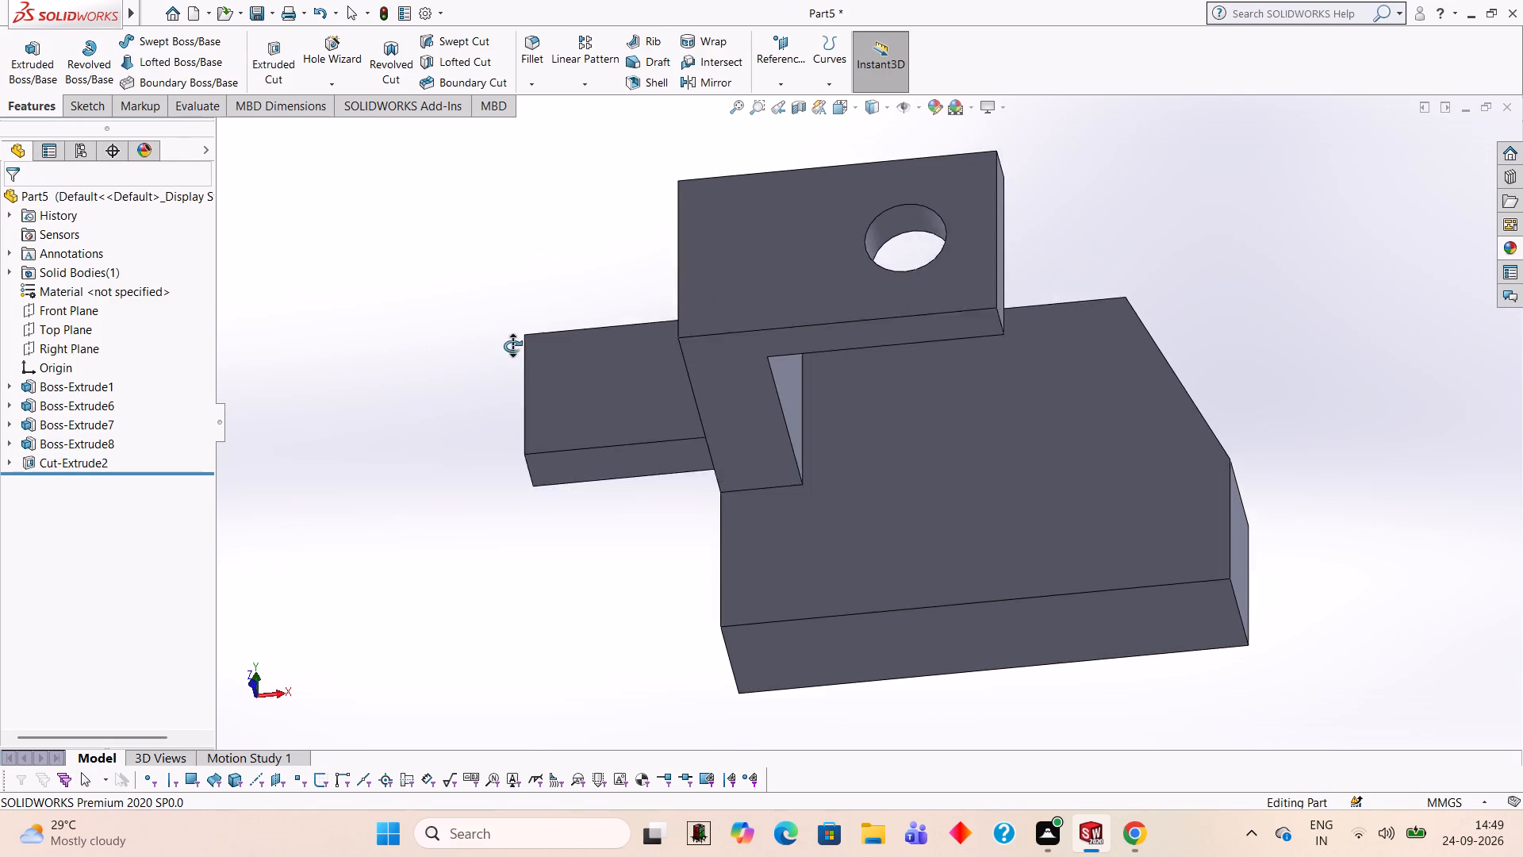
middle_click_drag(512, 346, 511, 336)
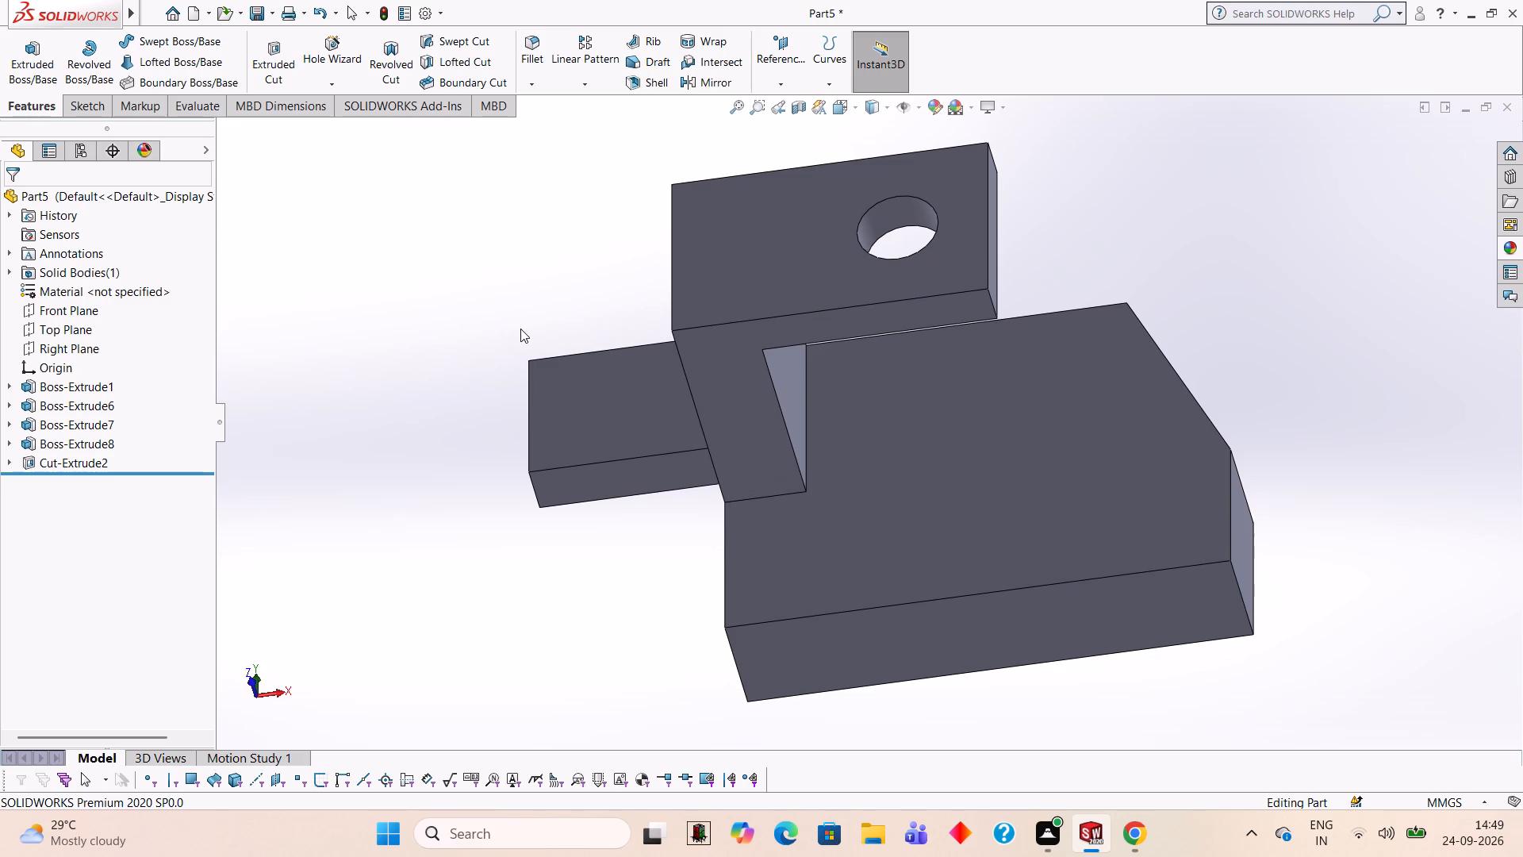
middle_click_drag(416, 353, 441, 368)
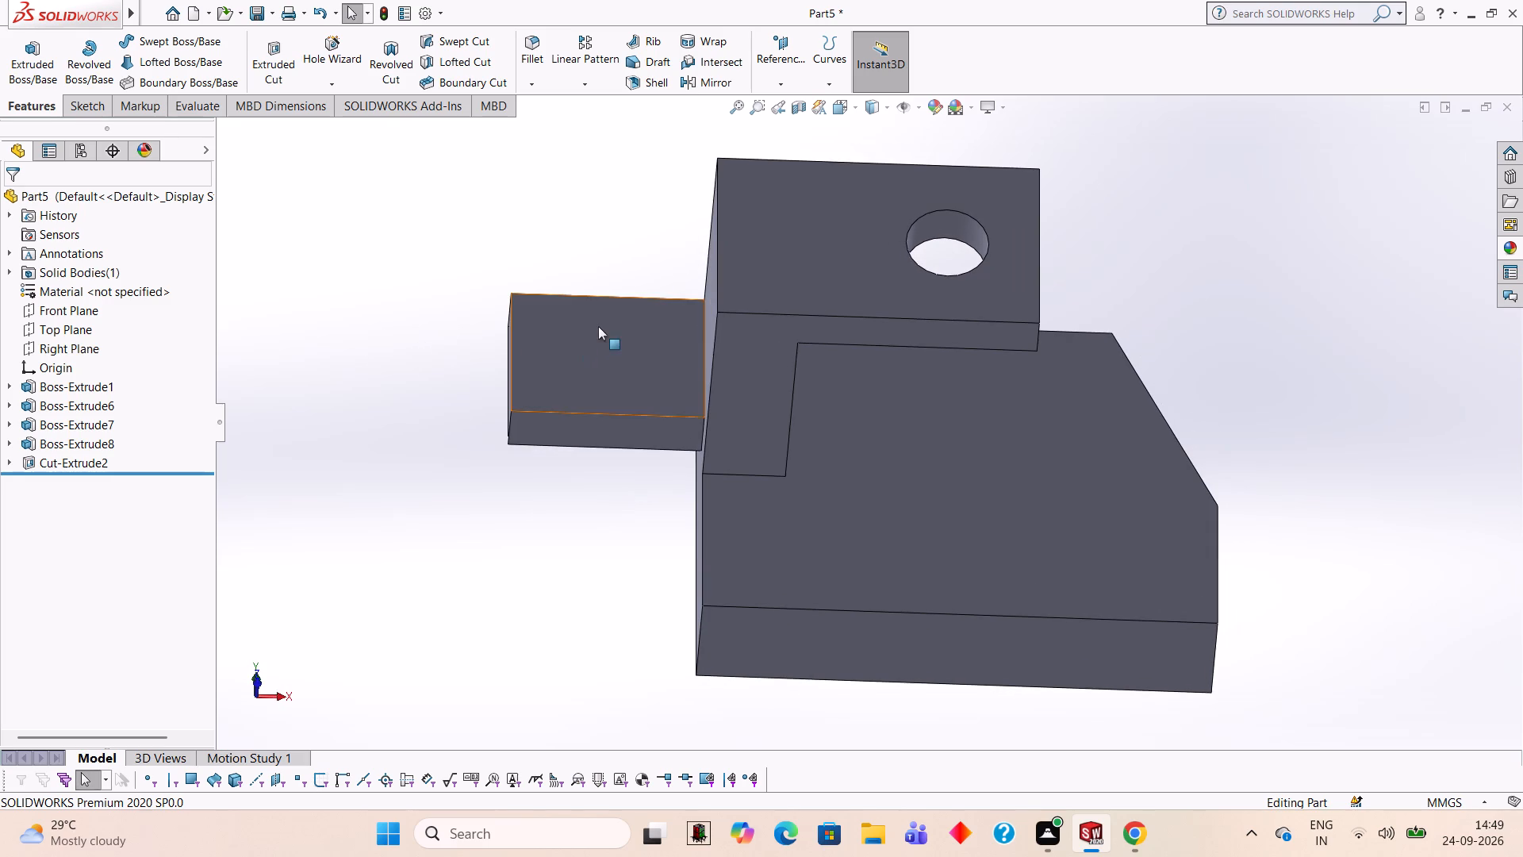
left_click(598, 326)
left_click(665, 279)
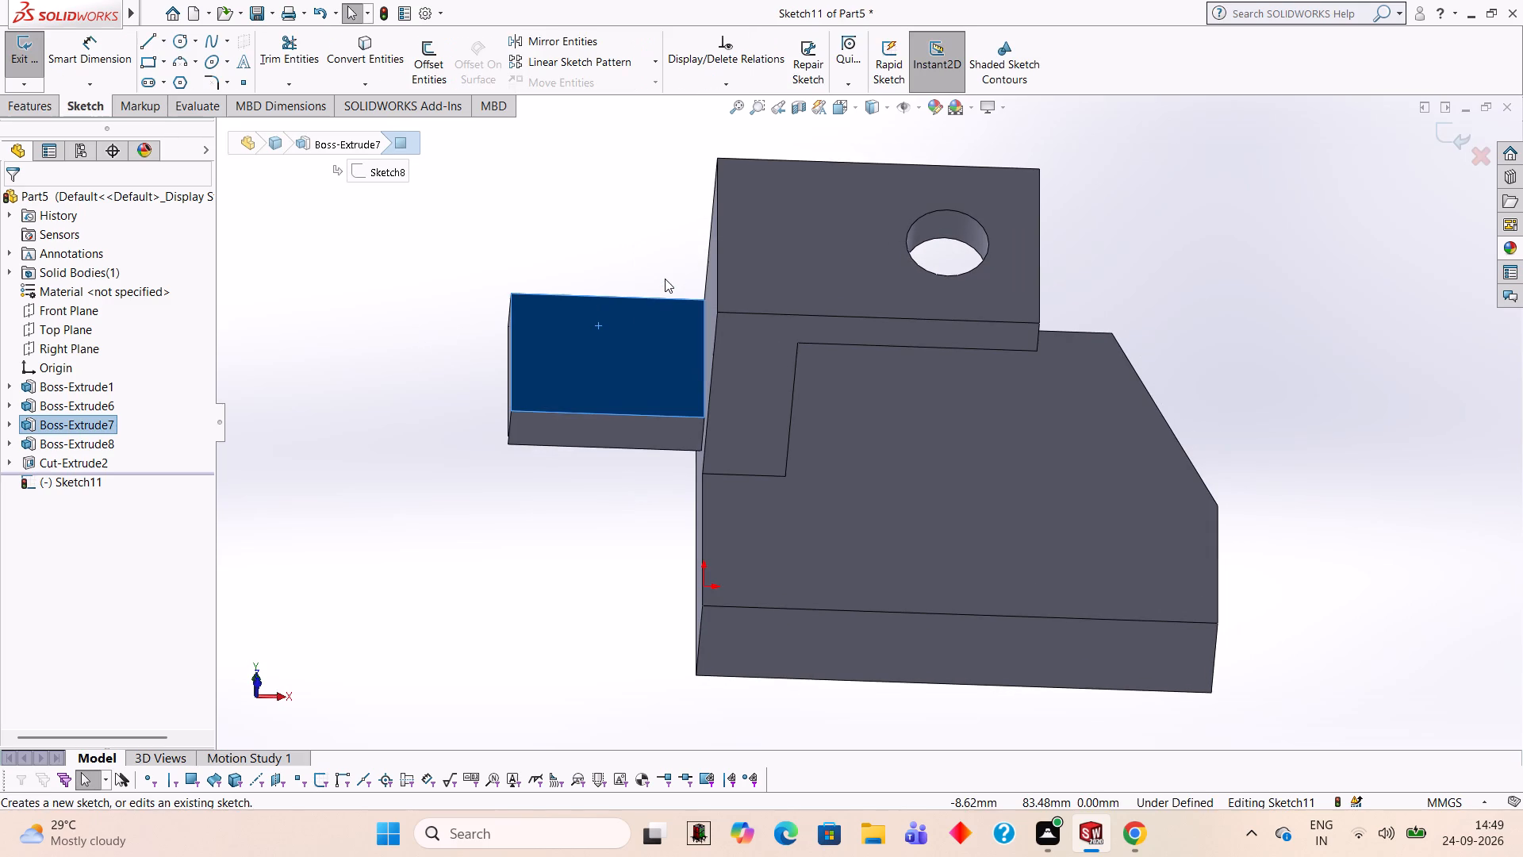
key("ctrl+8")
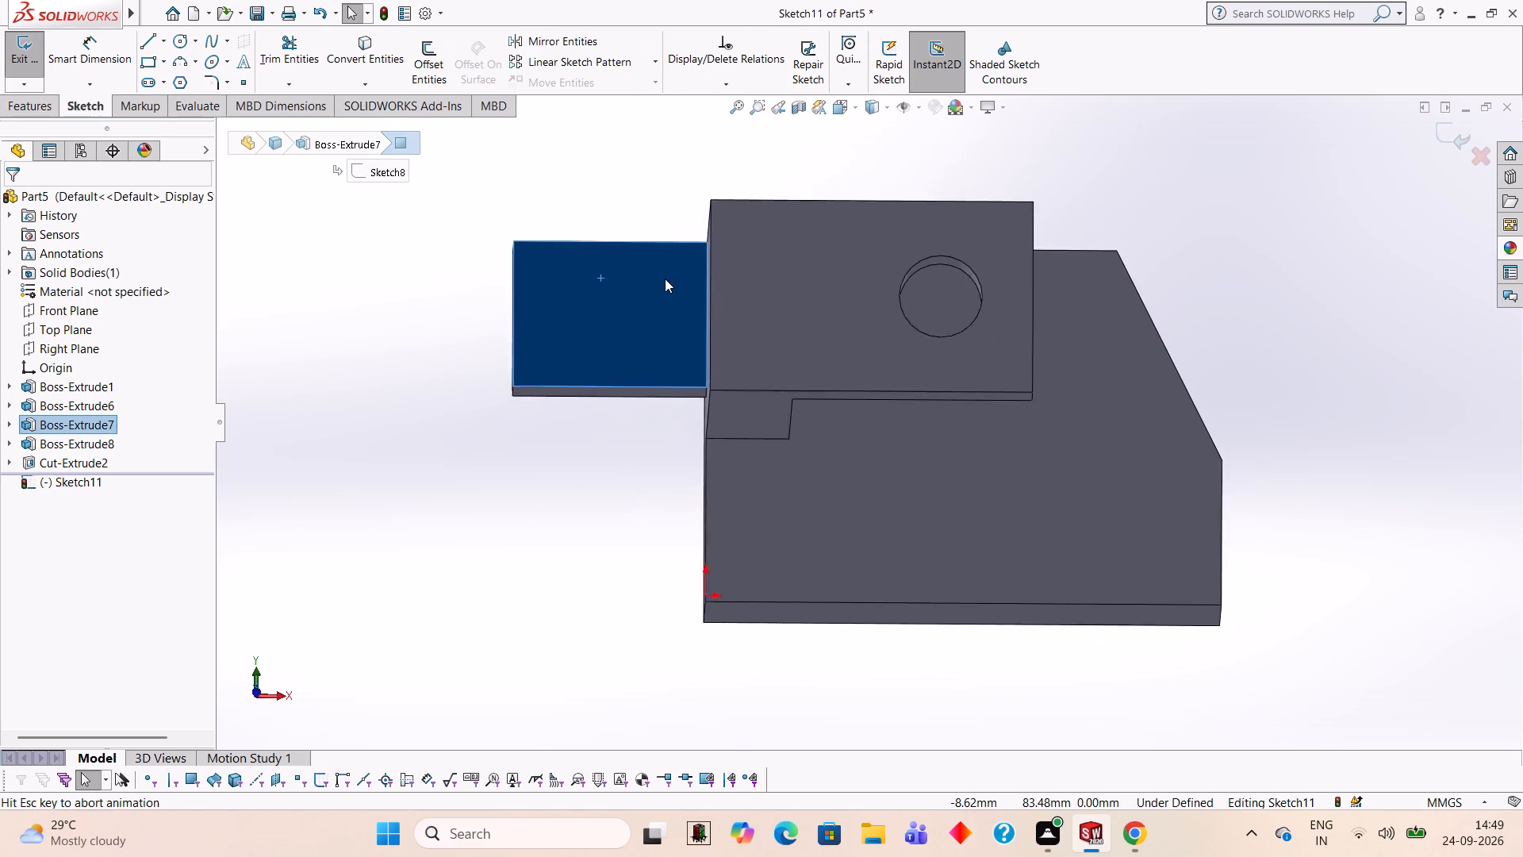
left_click(453, 174)
left_click(186, 40)
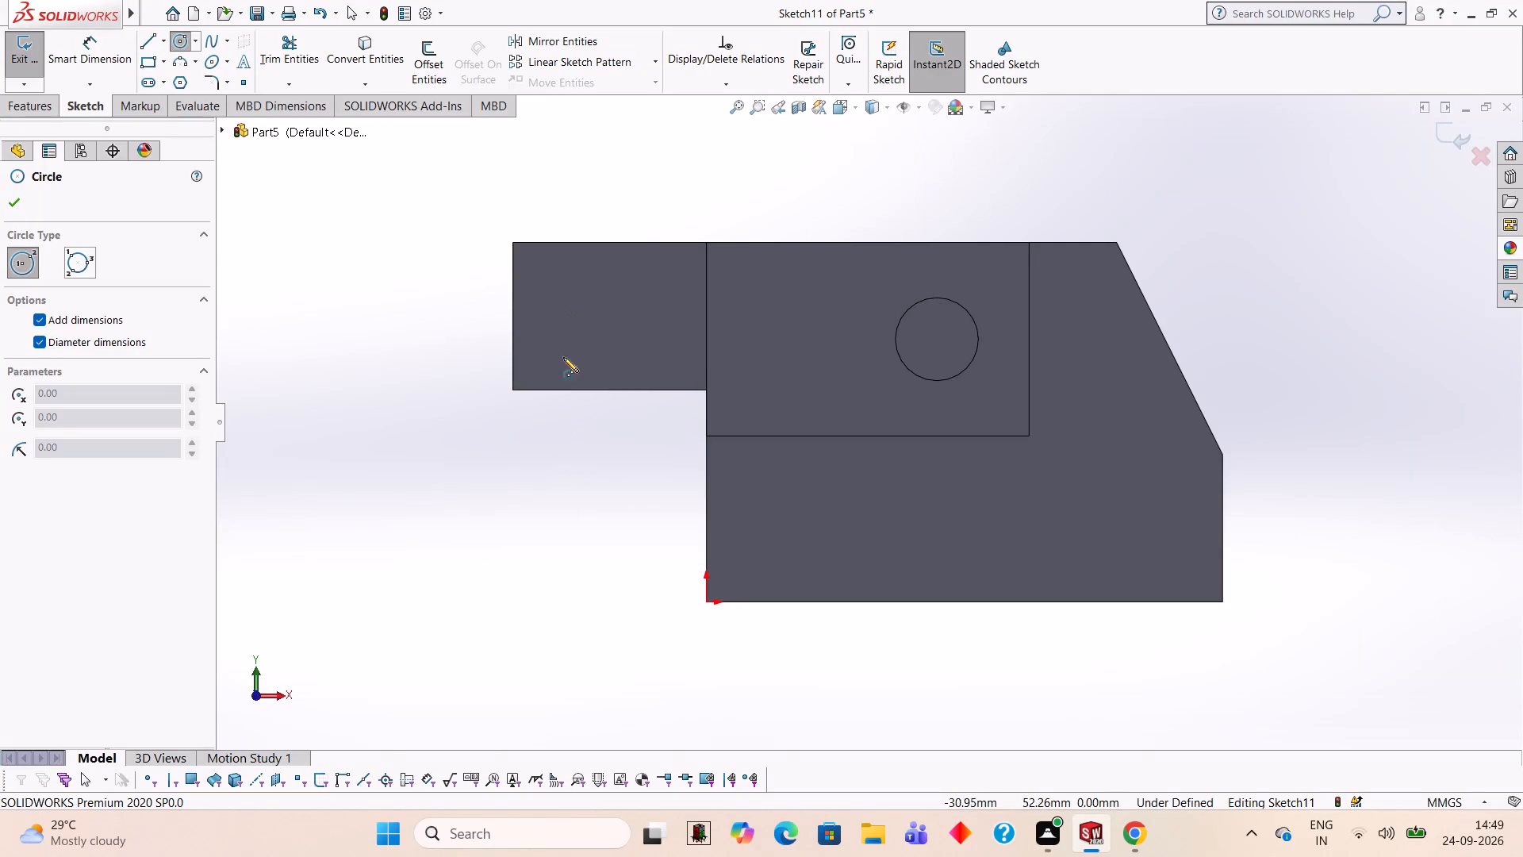
left_click(555, 282)
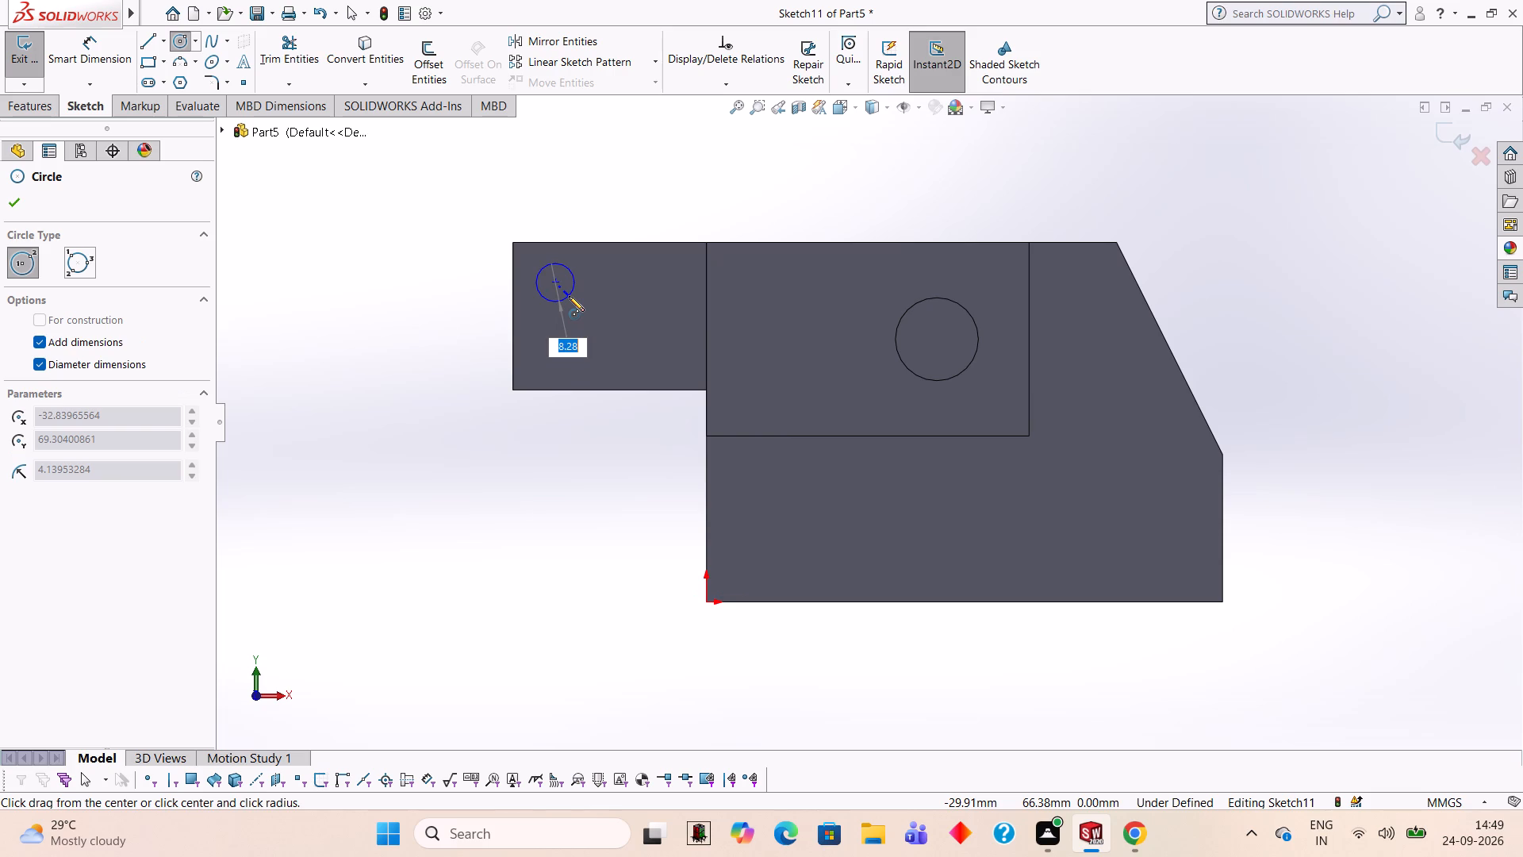
key("8")
key("Return")
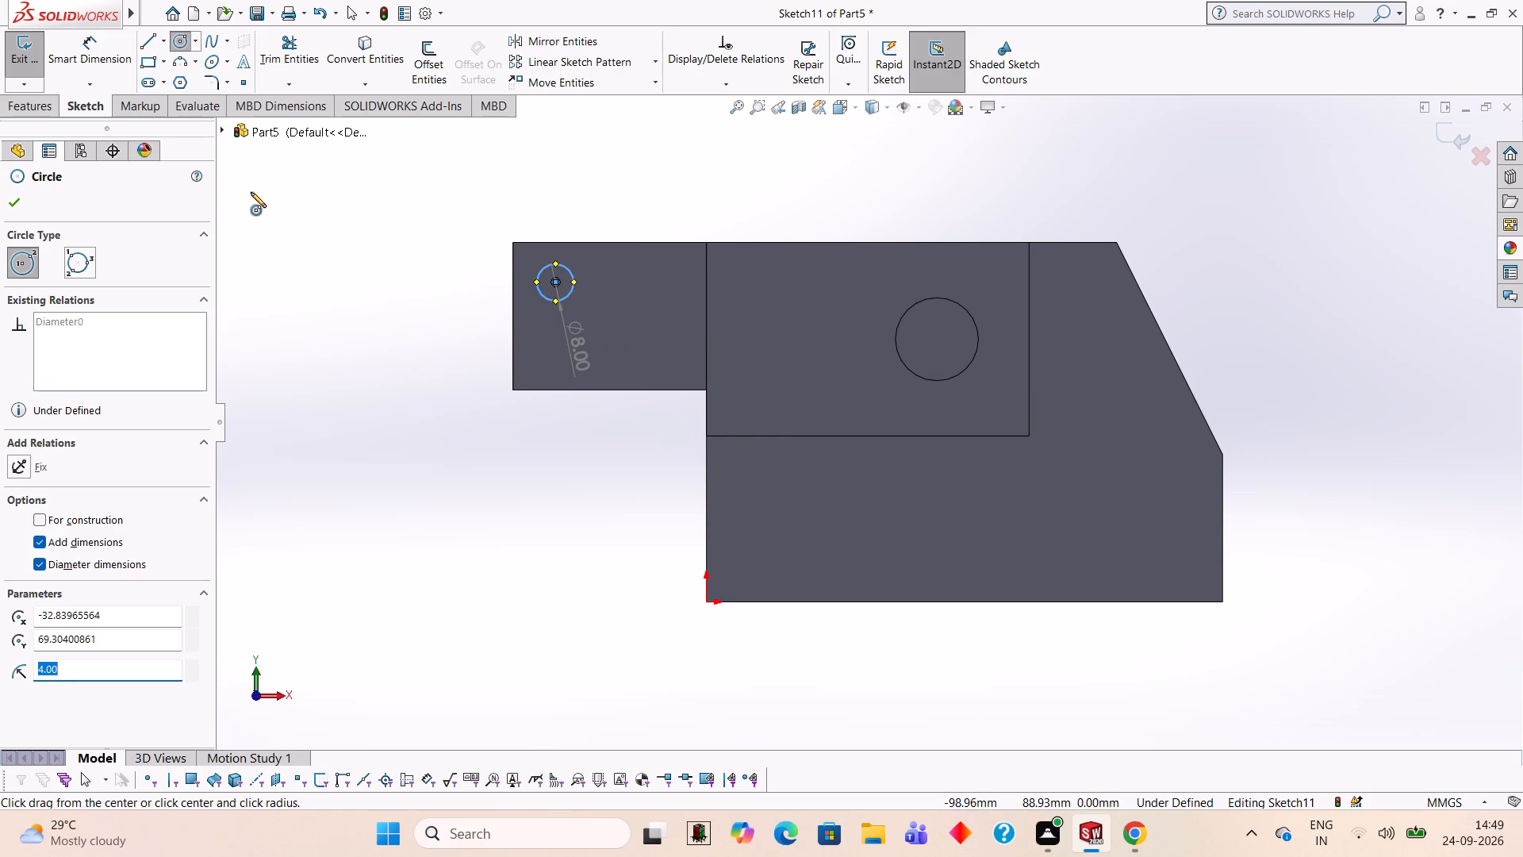
Dimension the 8 mm circle's centre 11 mm from the side boss's free end edge and 10 mm from its top edge.
left_click(127, 53)
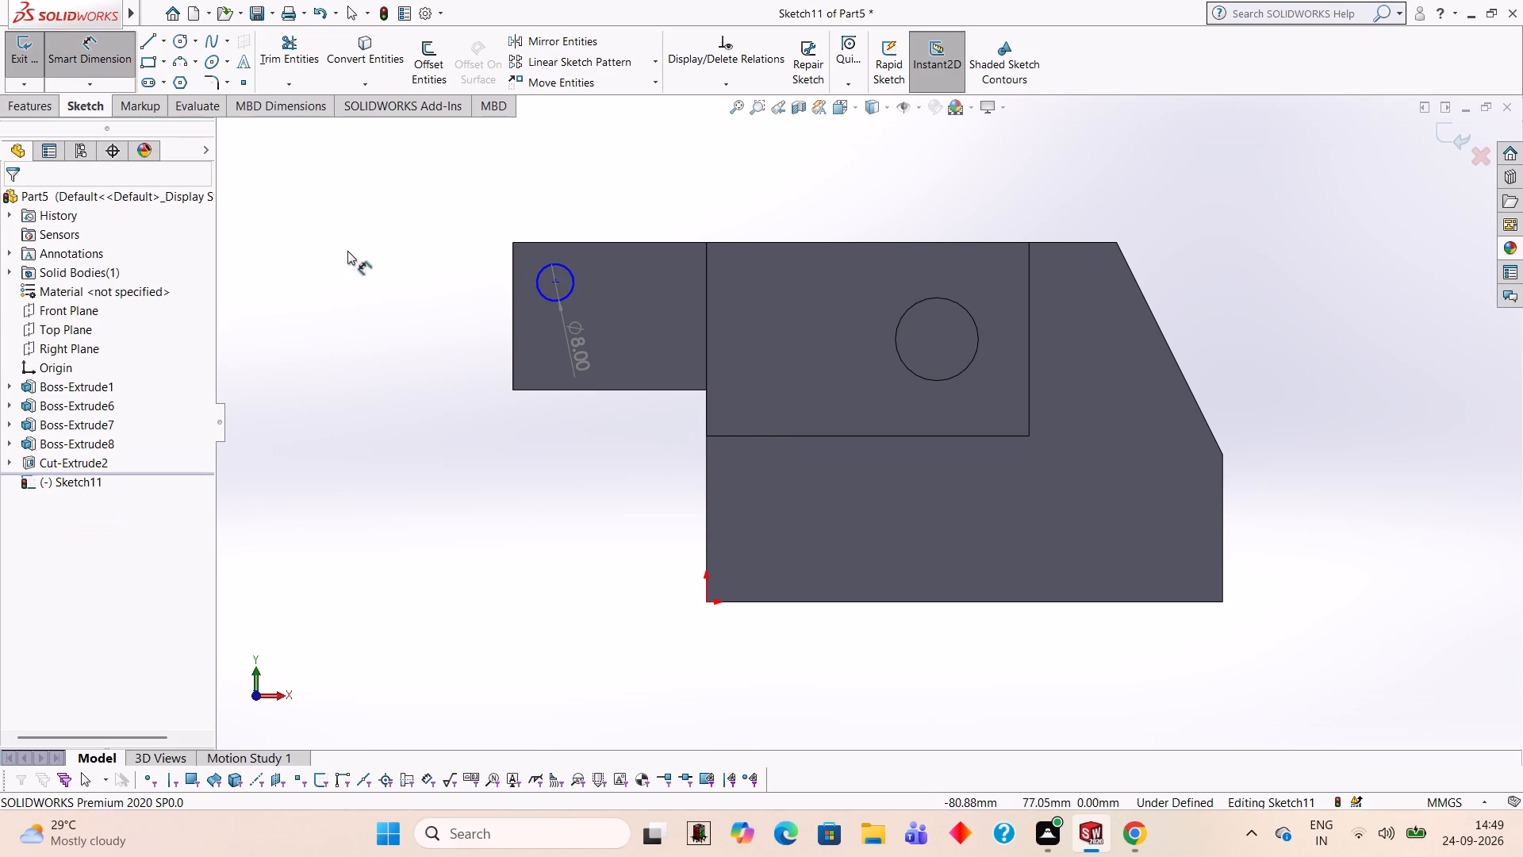
left_click(555, 282)
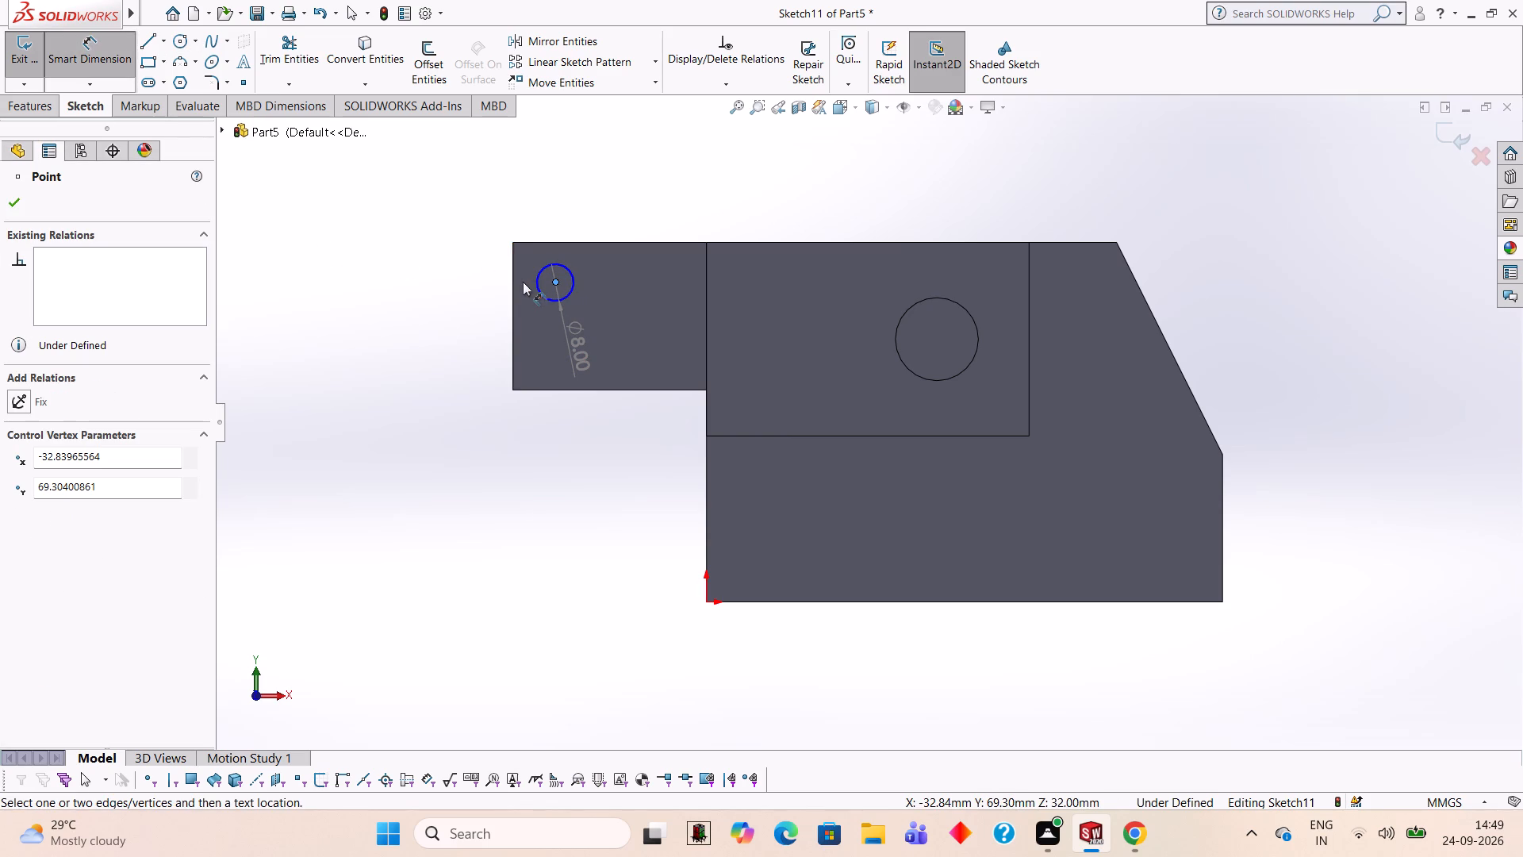
left_click(512, 282)
left_click(535, 164)
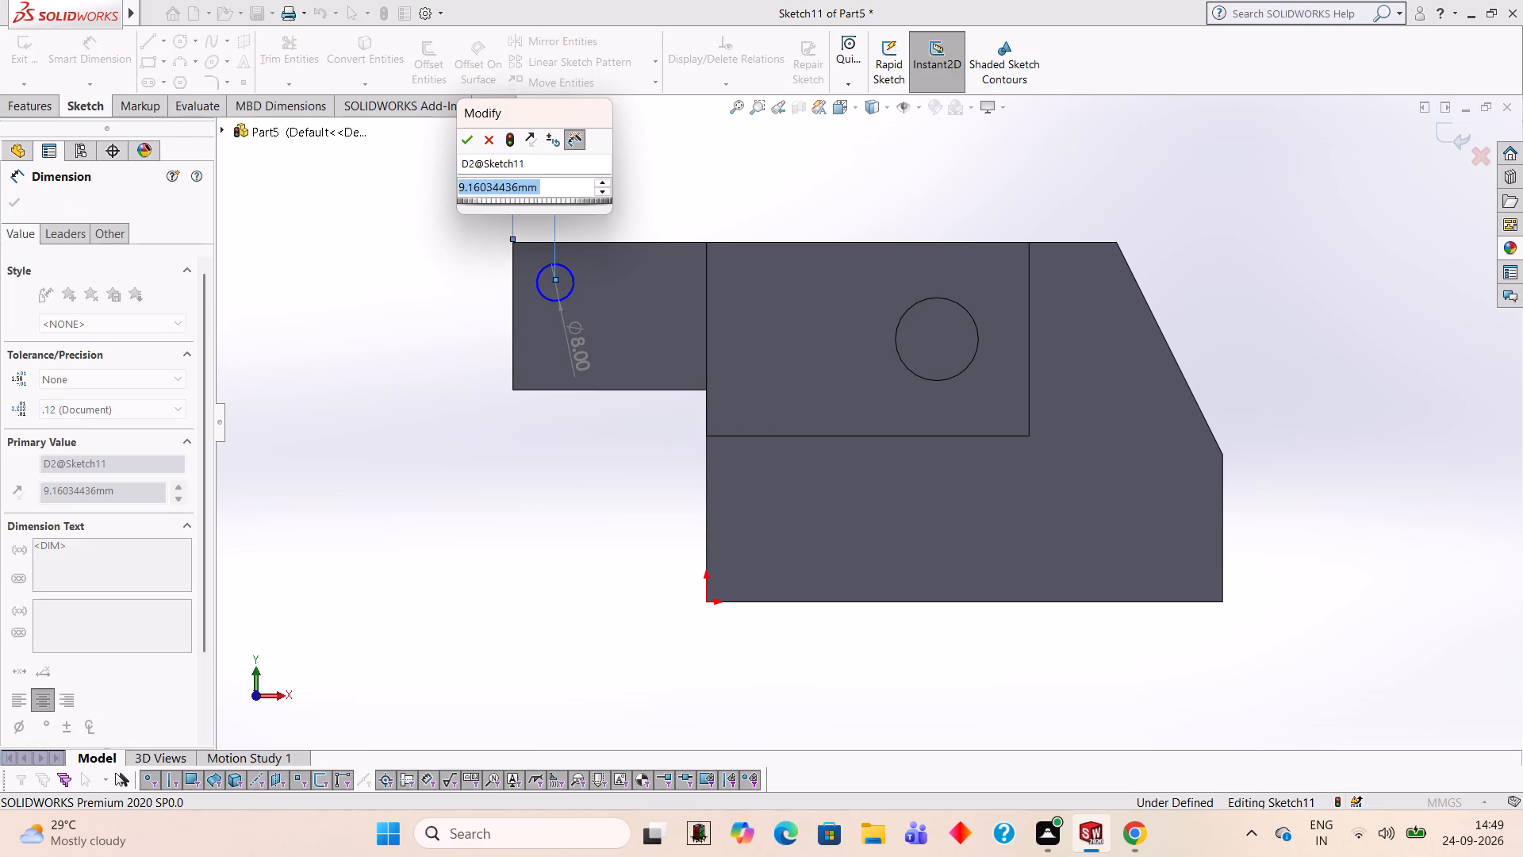
type("11")
key("Return")
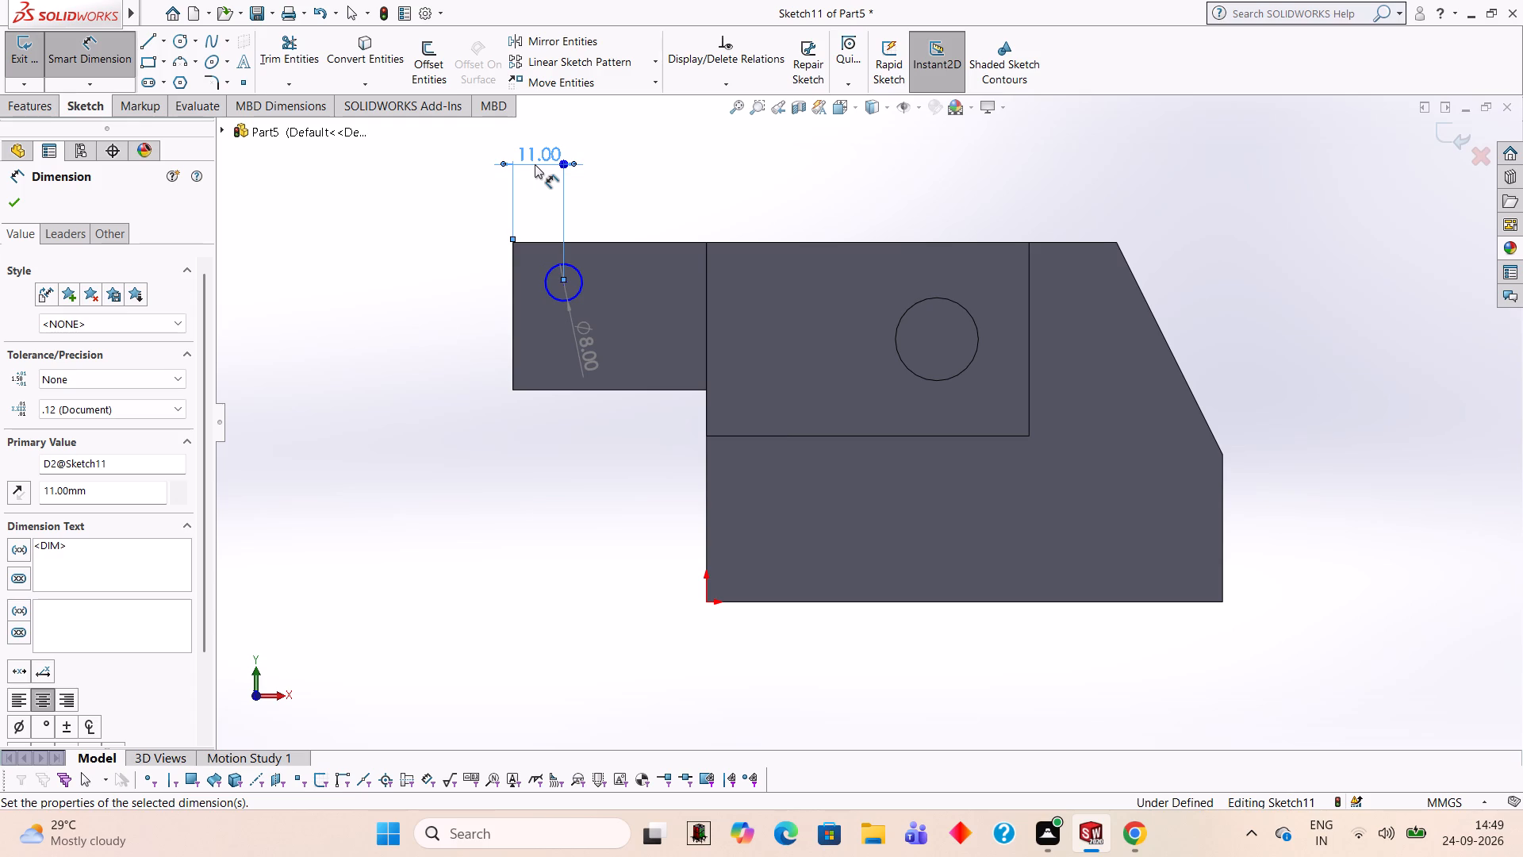
left_click(577, 243)
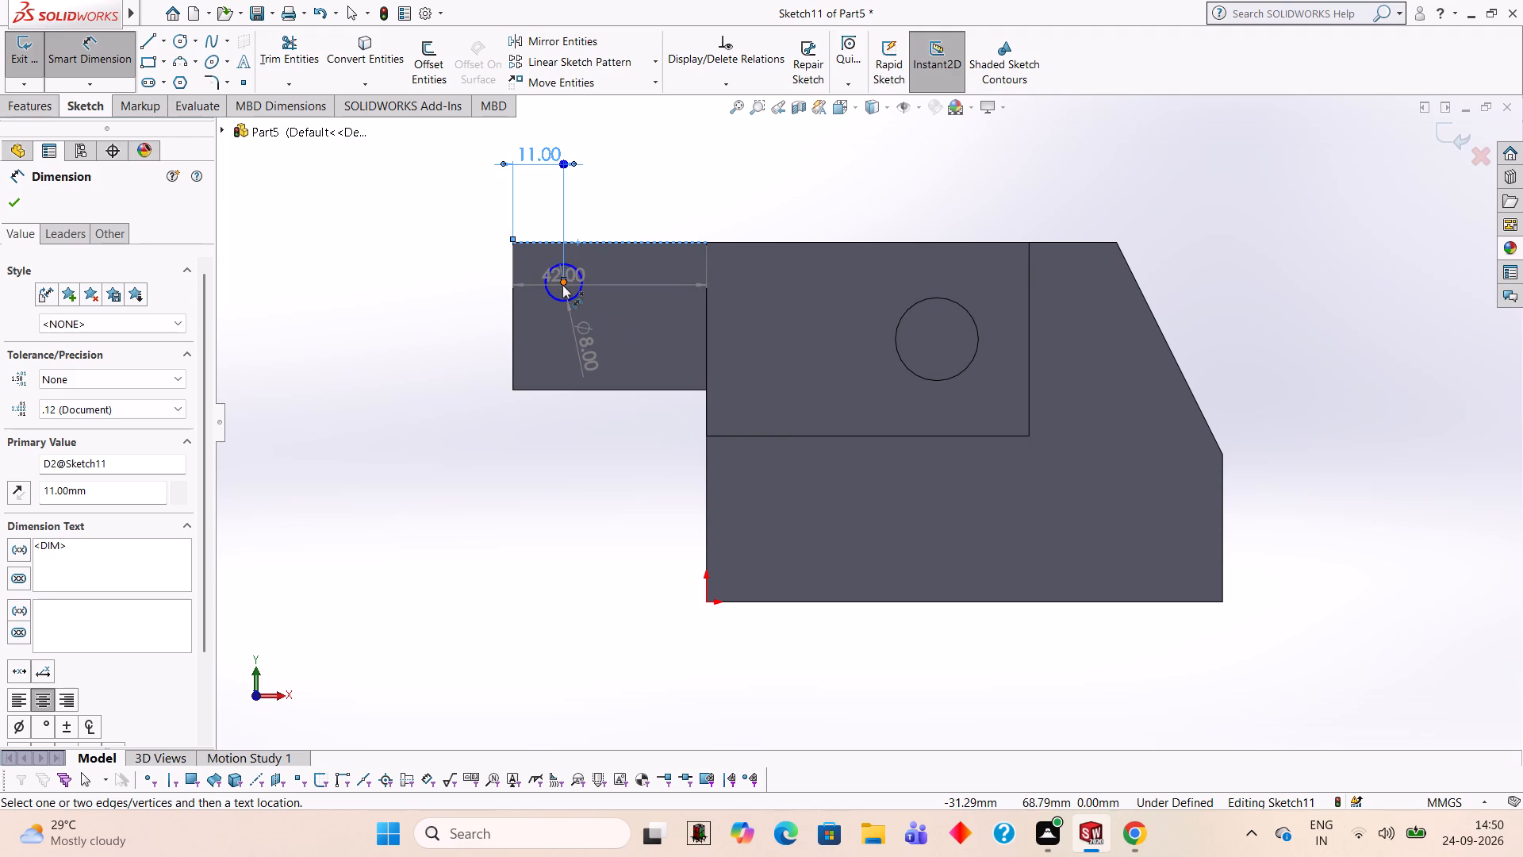
left_click(562, 285)
left_click(420, 291)
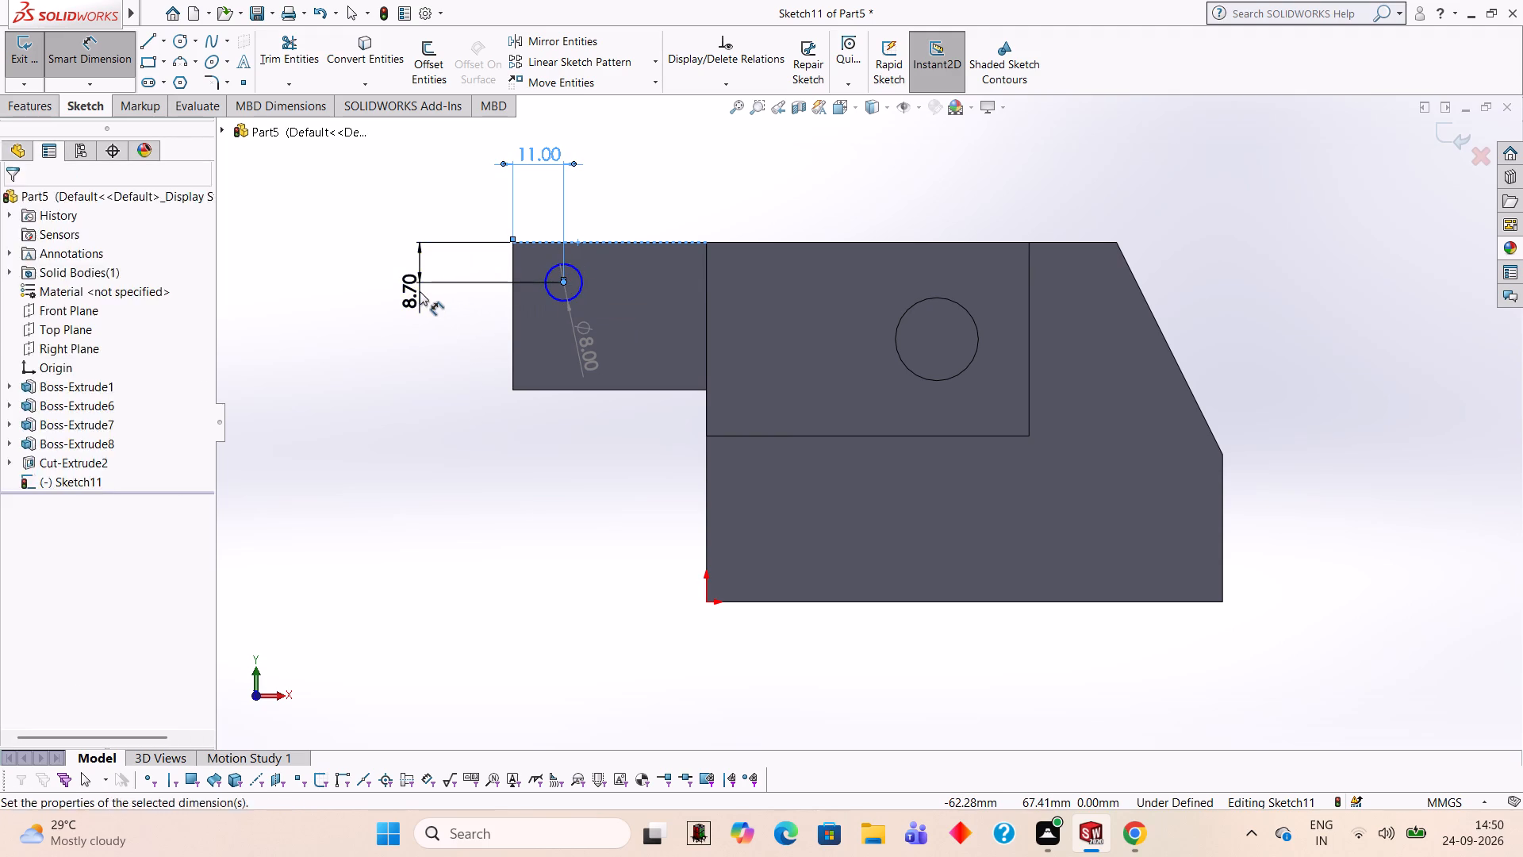
type("10")
key("Return")
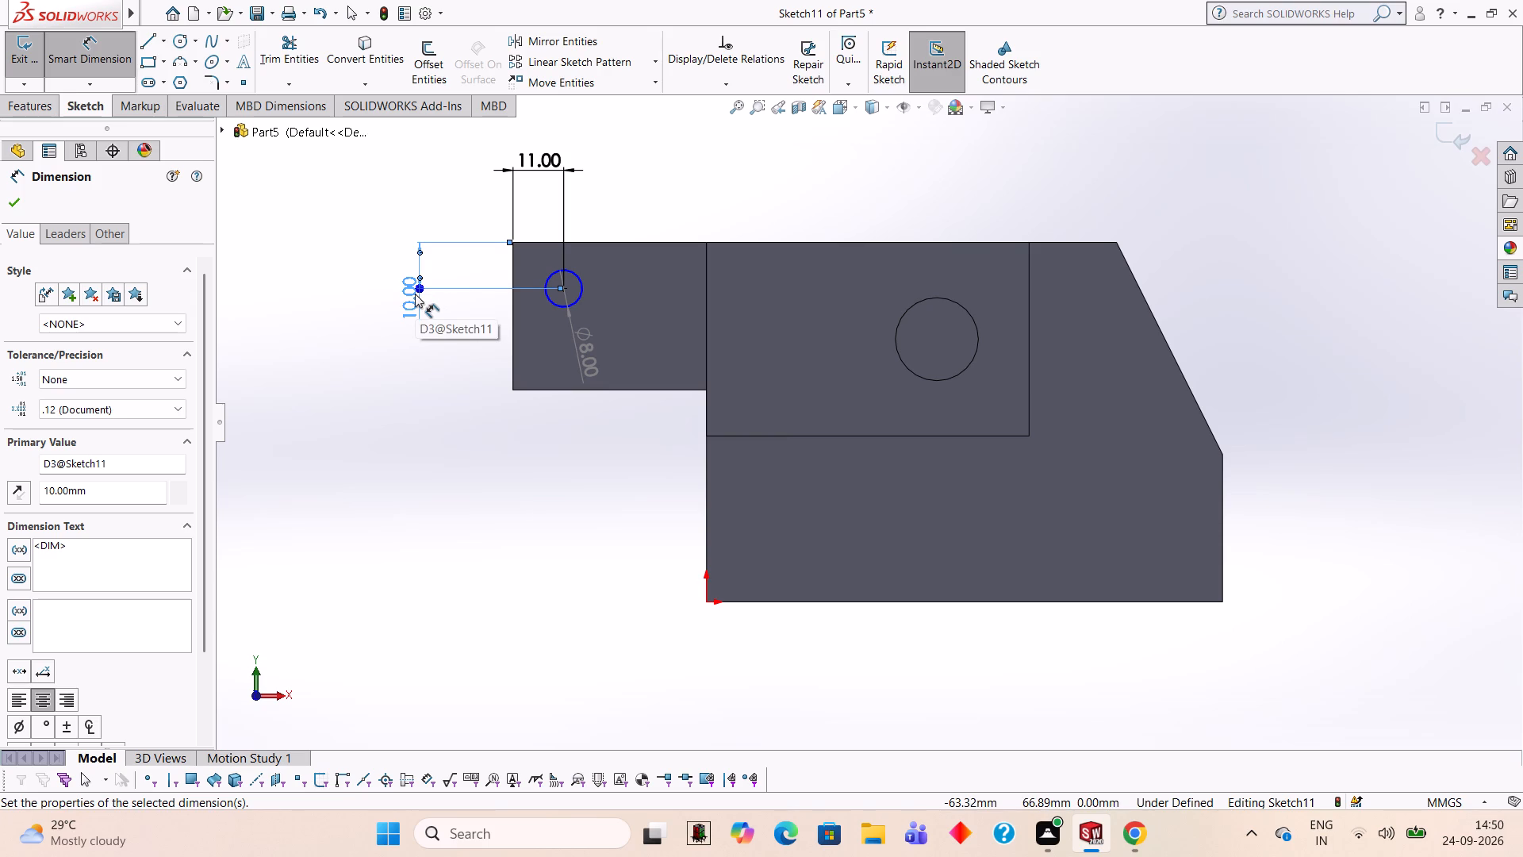
Draw a second 8 mm diameter circle on the side boss face, lower and closer to the main block.
left_click(184, 38)
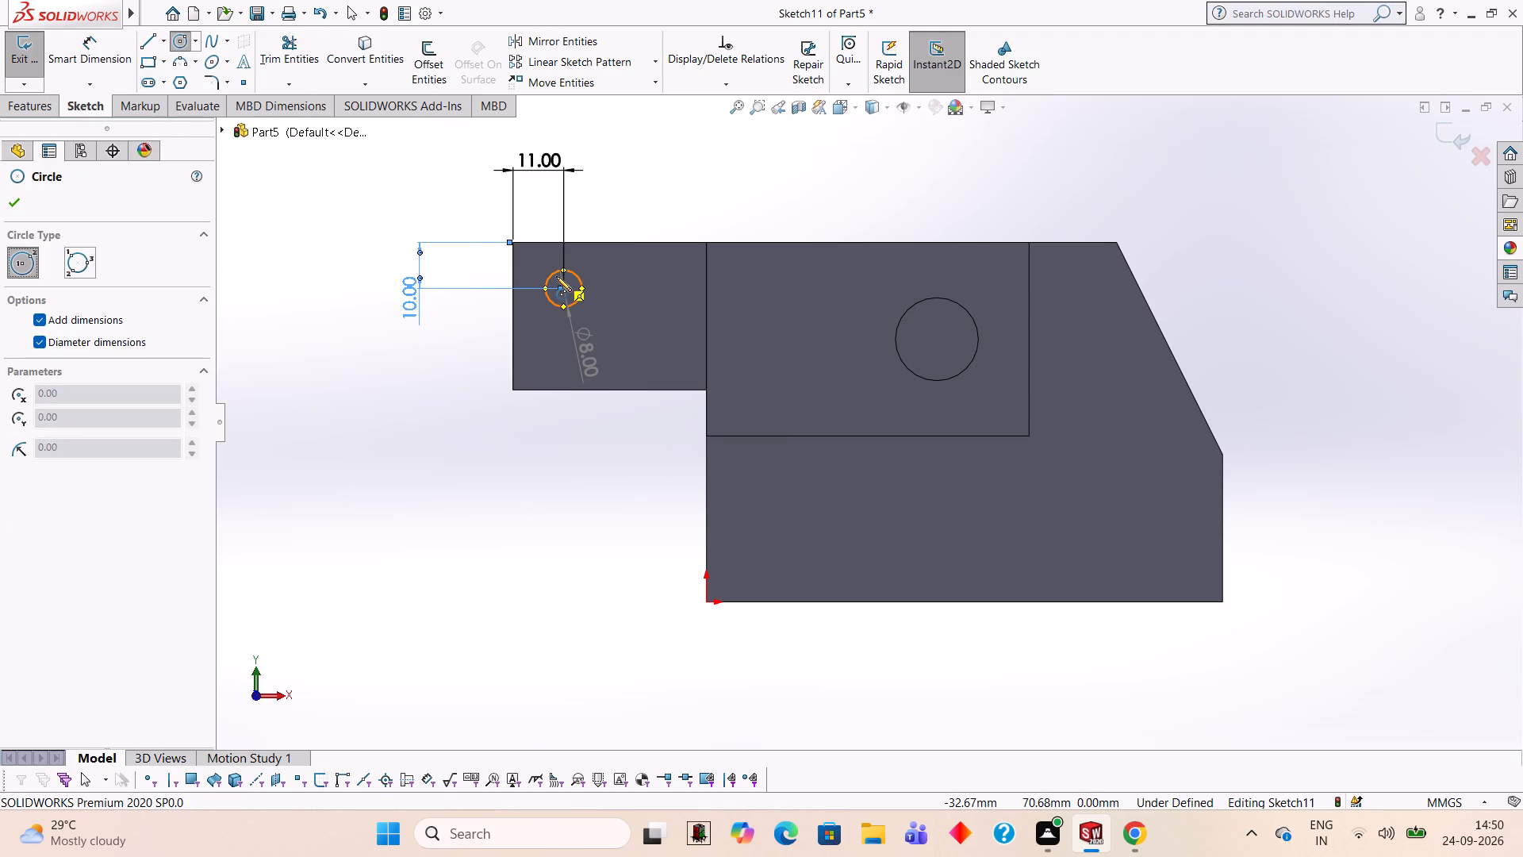
left_click(633, 329)
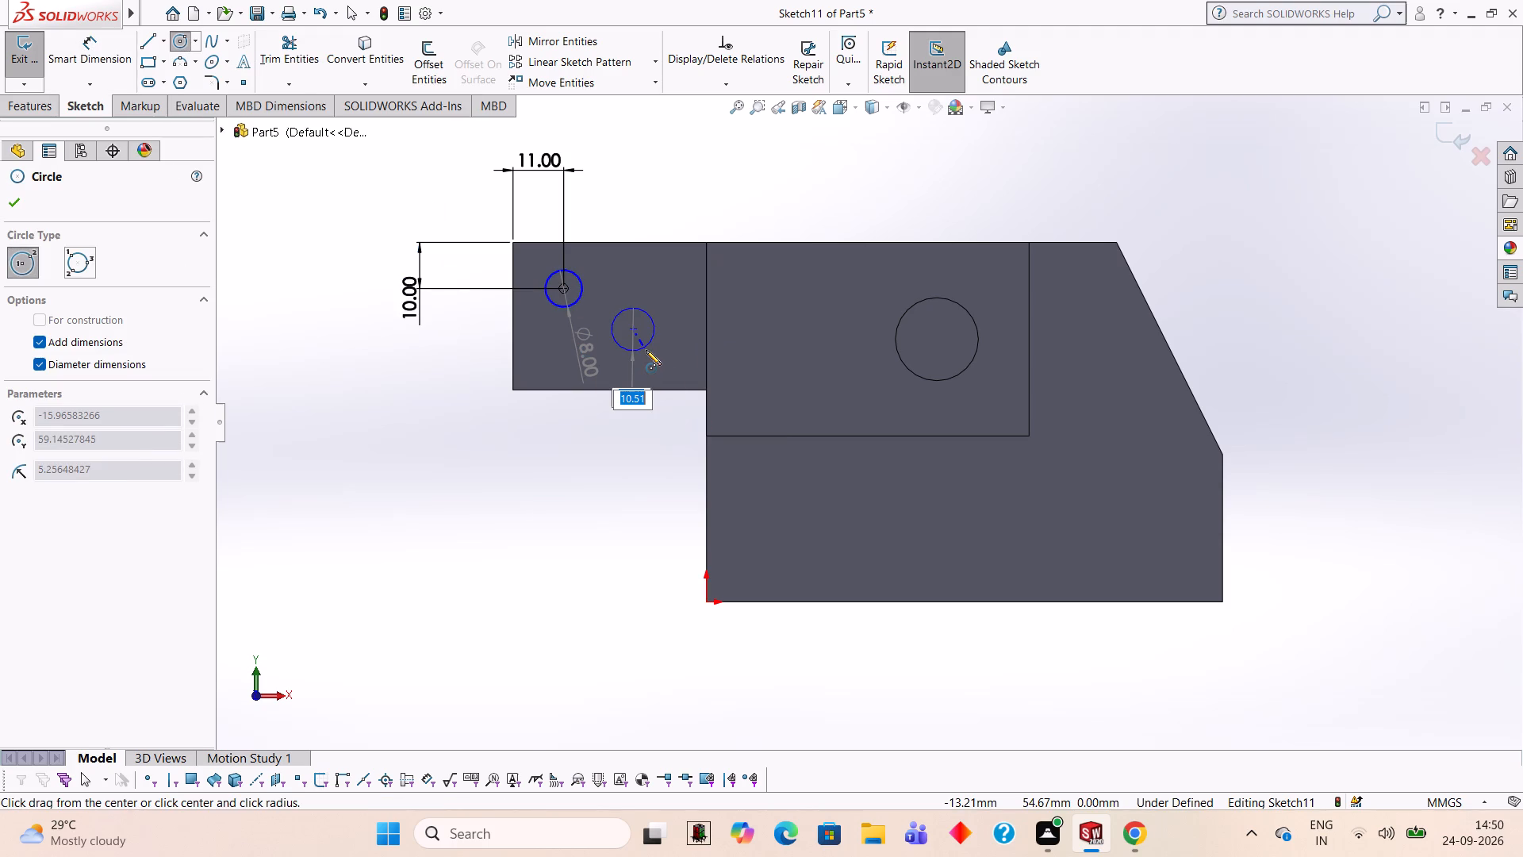
key("8")
key("Return")
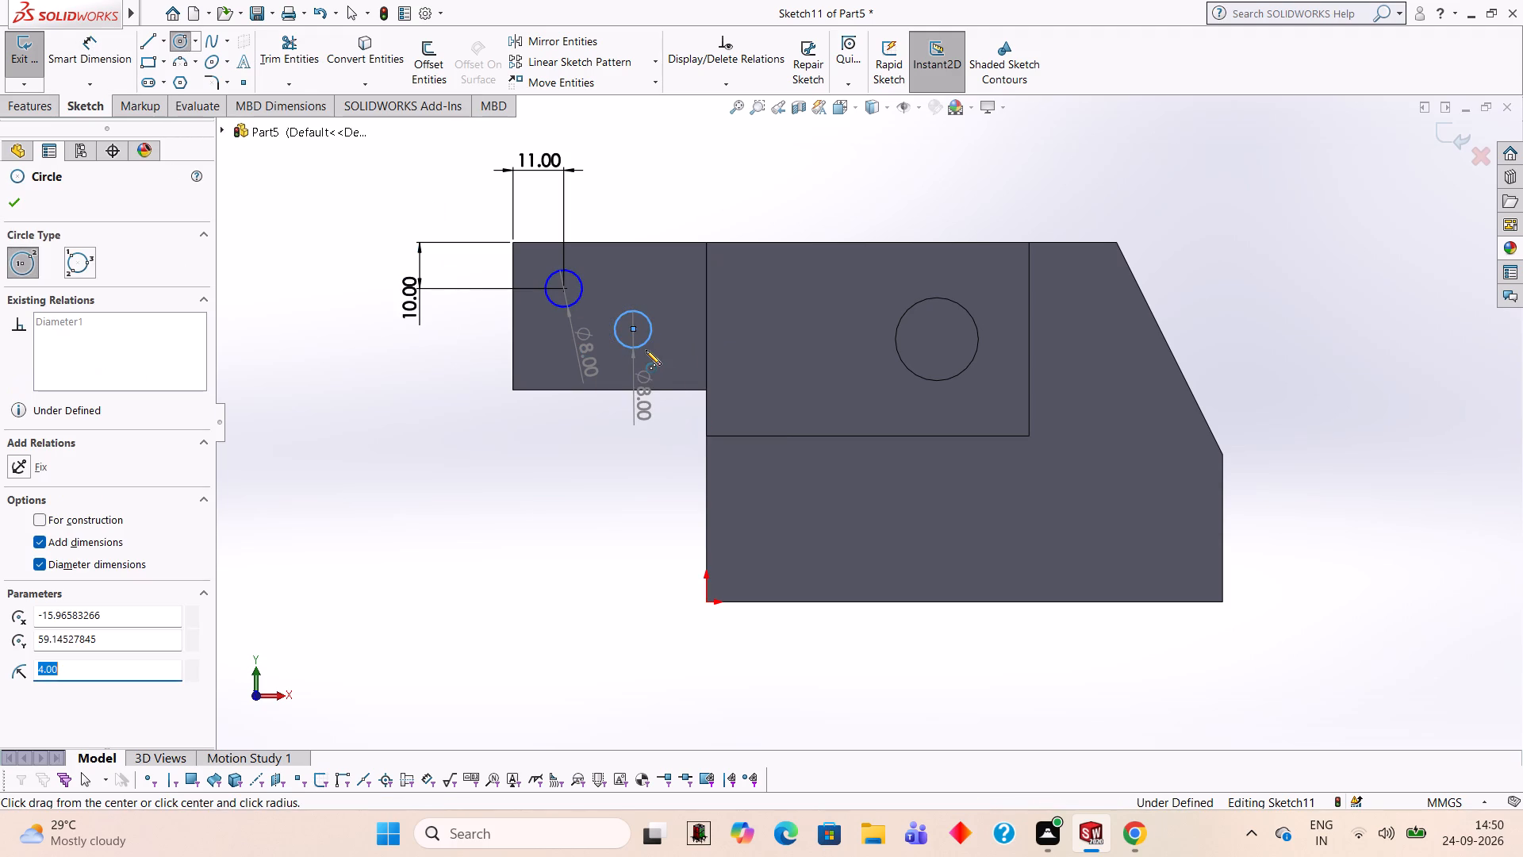
Dimension the second circle's centre 23 mm from the side boss's free end edge and 20 mm from its top edge.
left_click(82, 65)
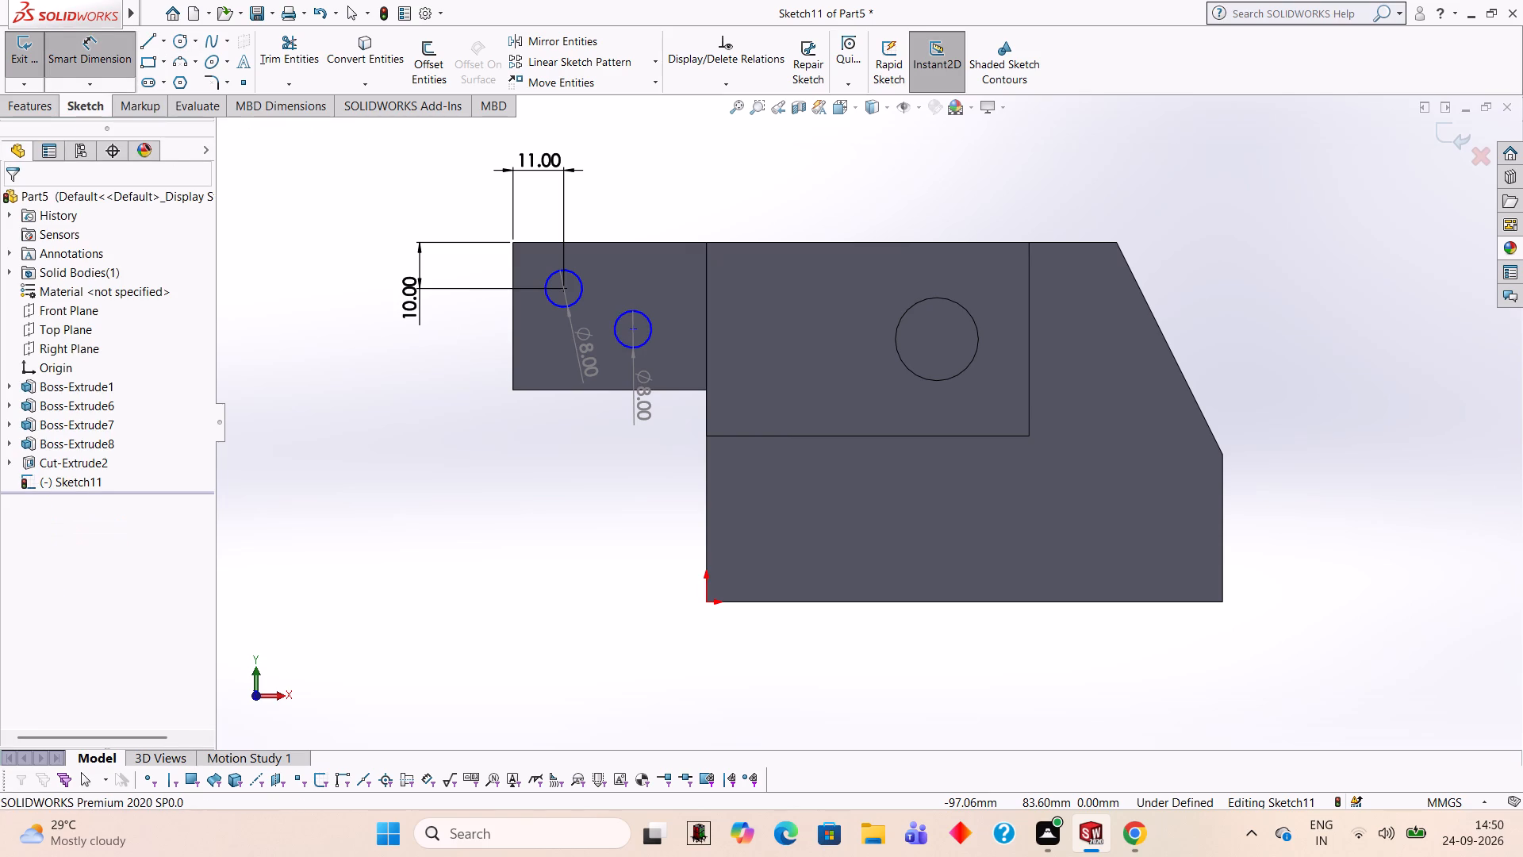
left_click(631, 326)
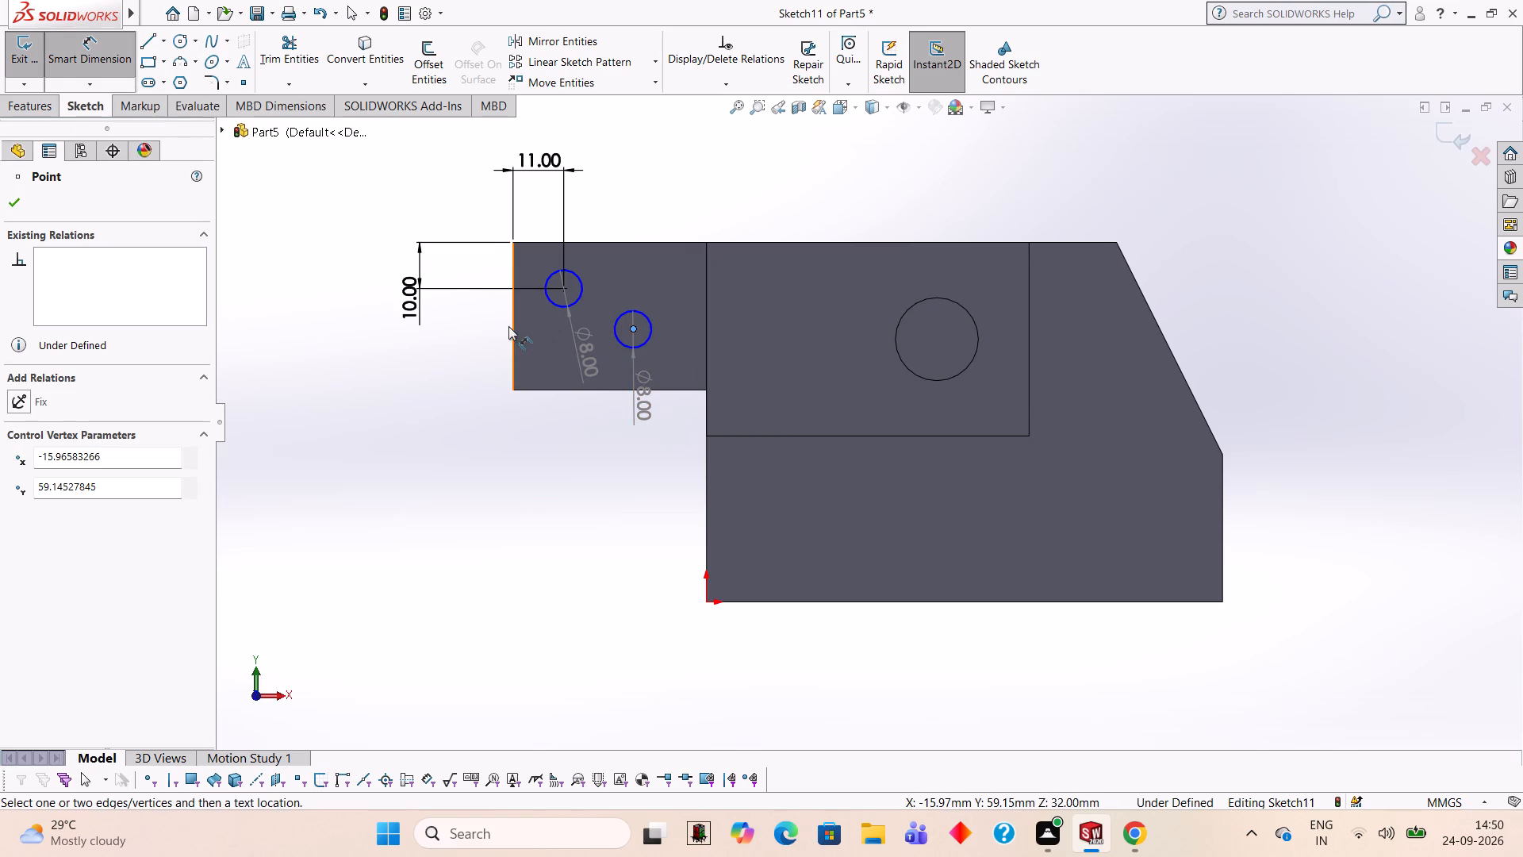
left_click(515, 326)
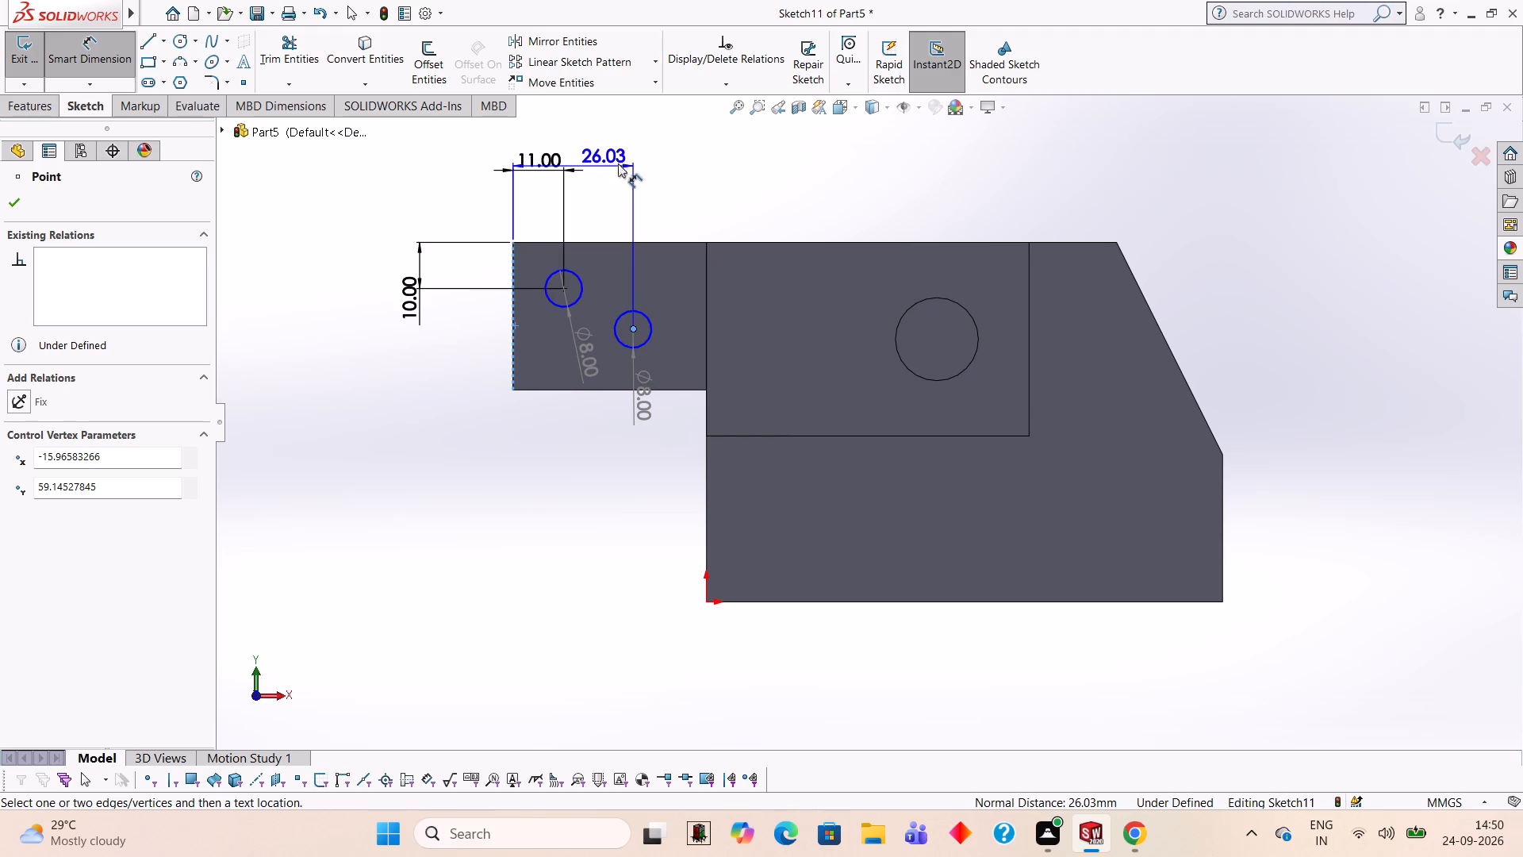
left_click(648, 147)
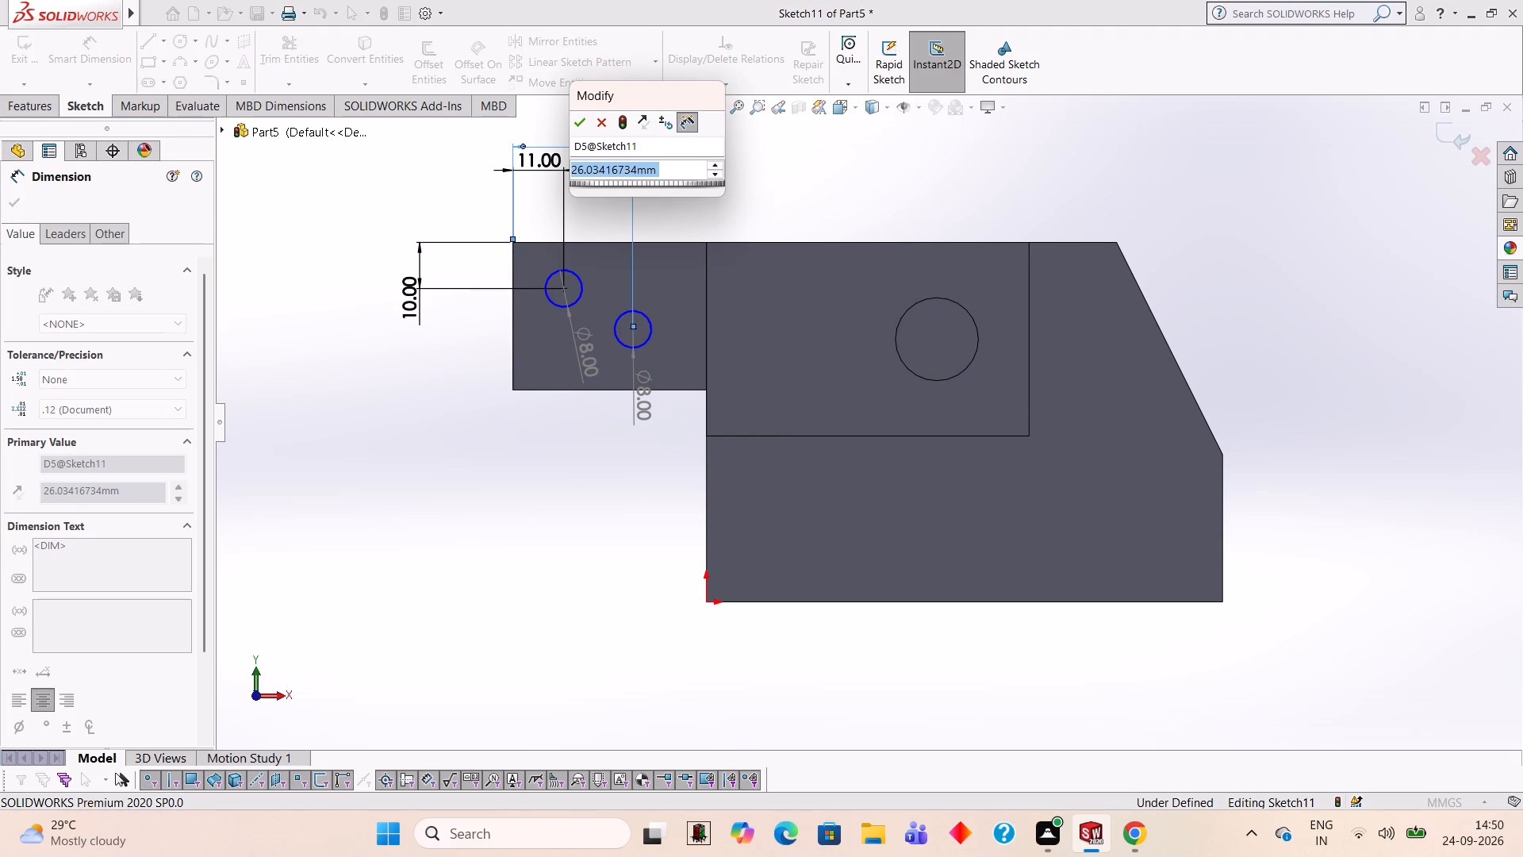
type("23")
key("Return")
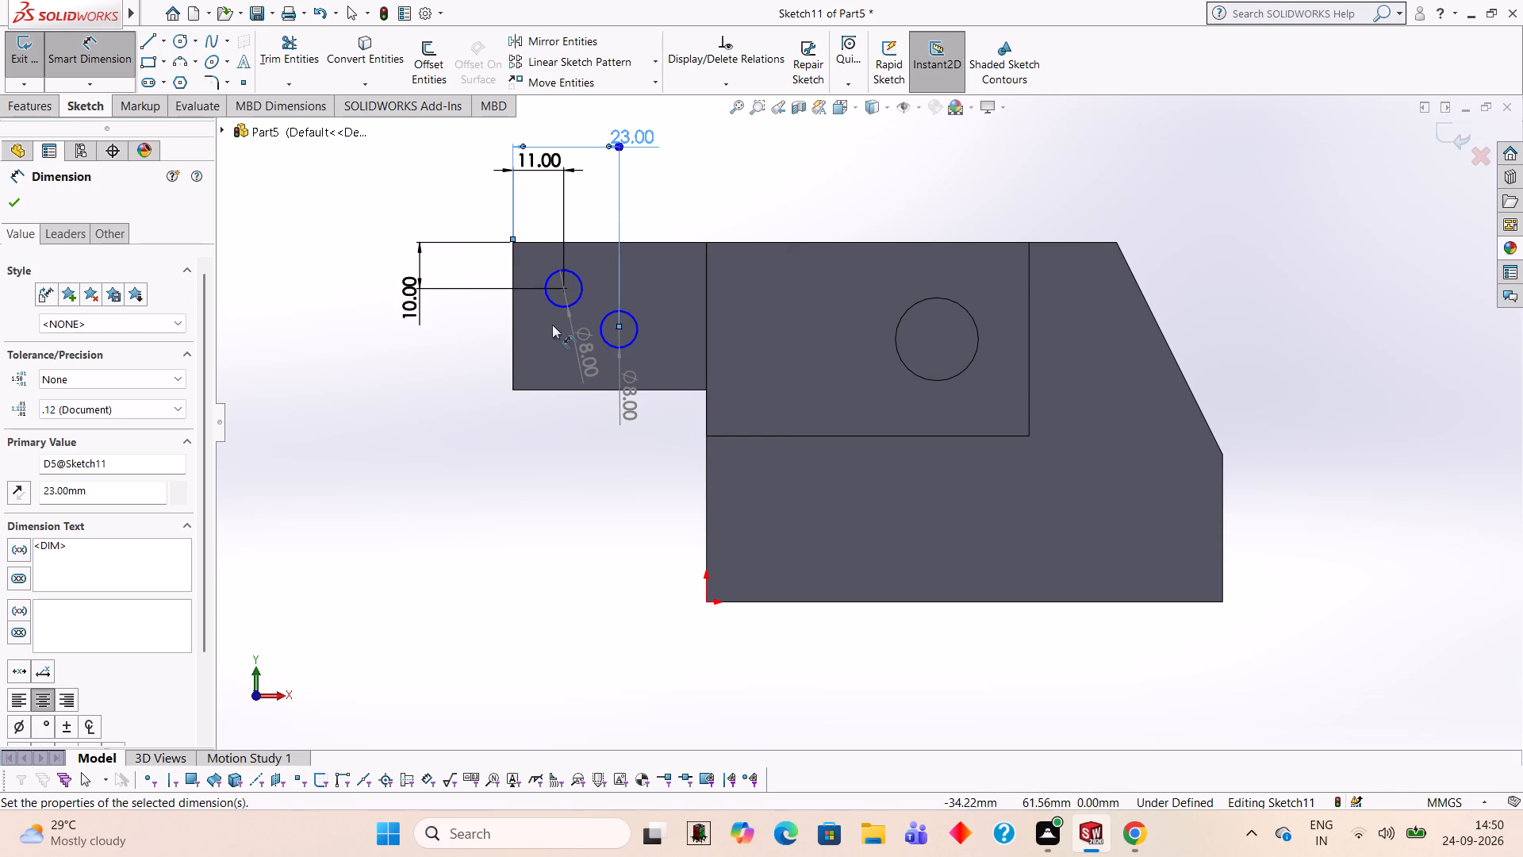
left_click(618, 332)
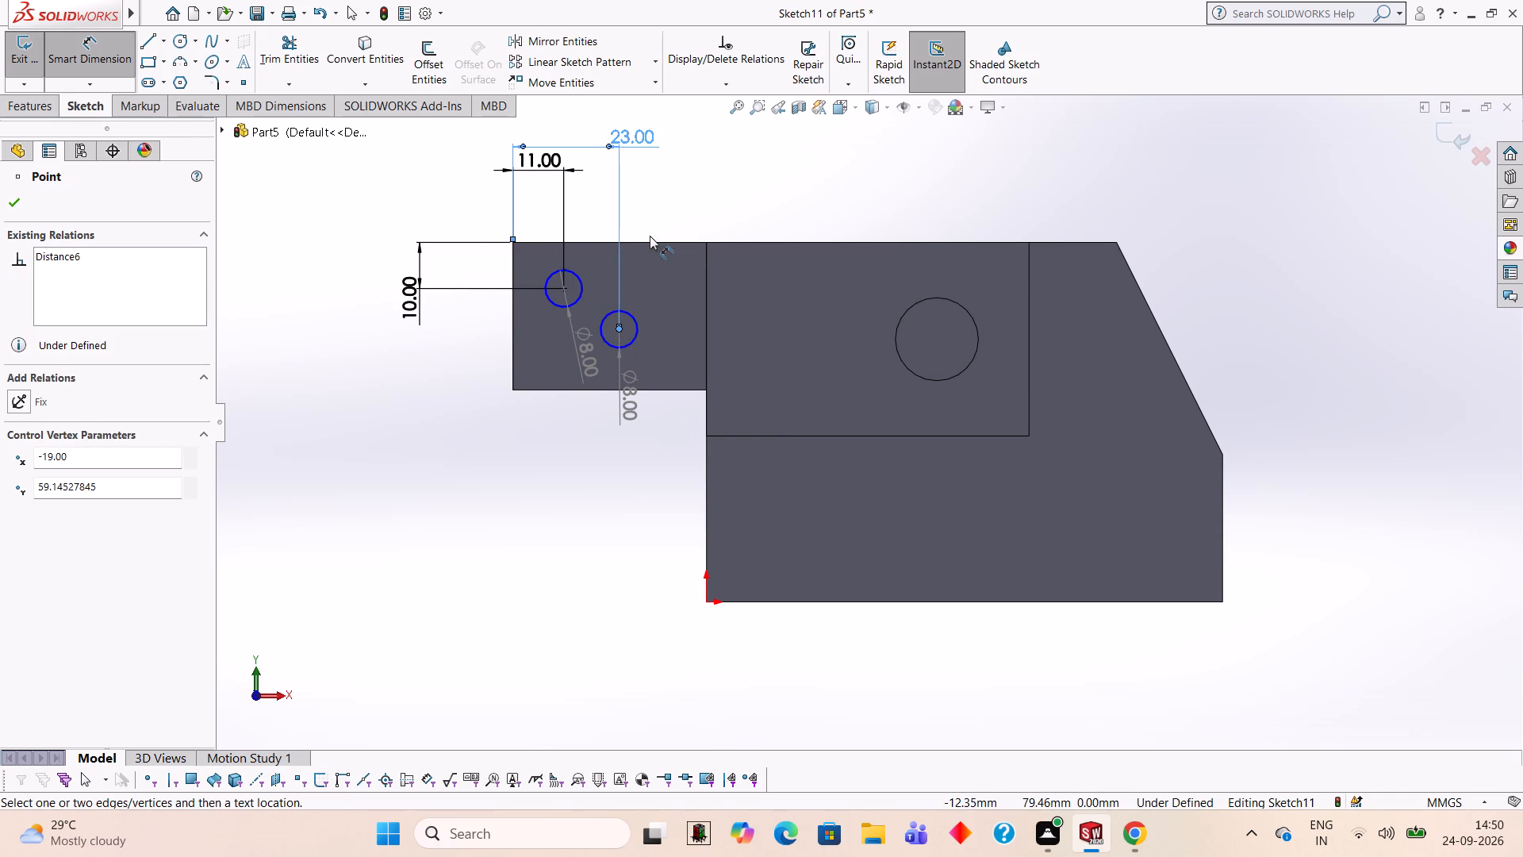
left_click(650, 243)
left_click(312, 259)
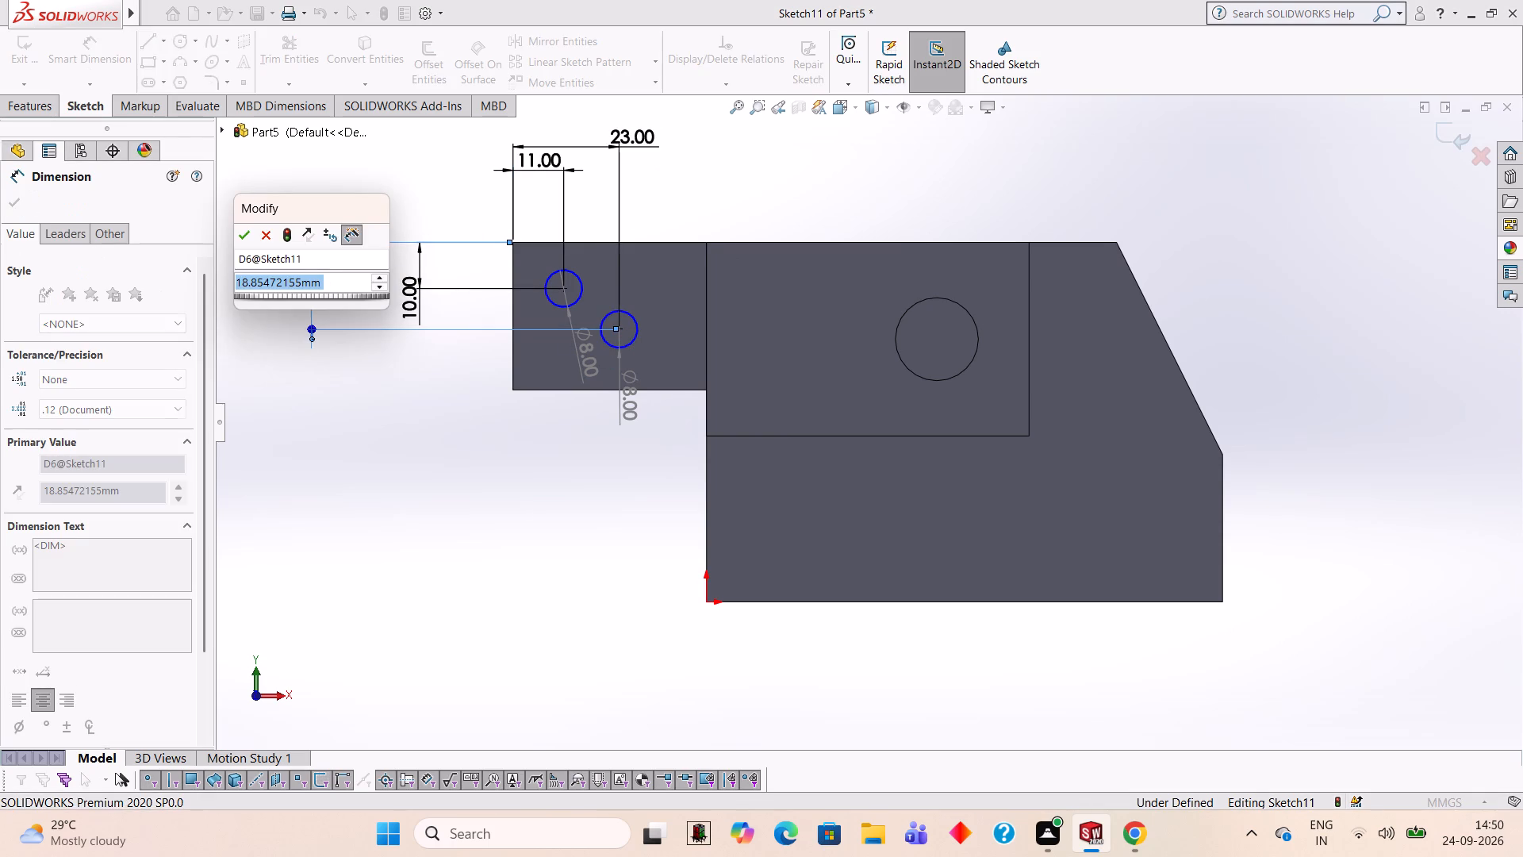
type("20")
key("Return")
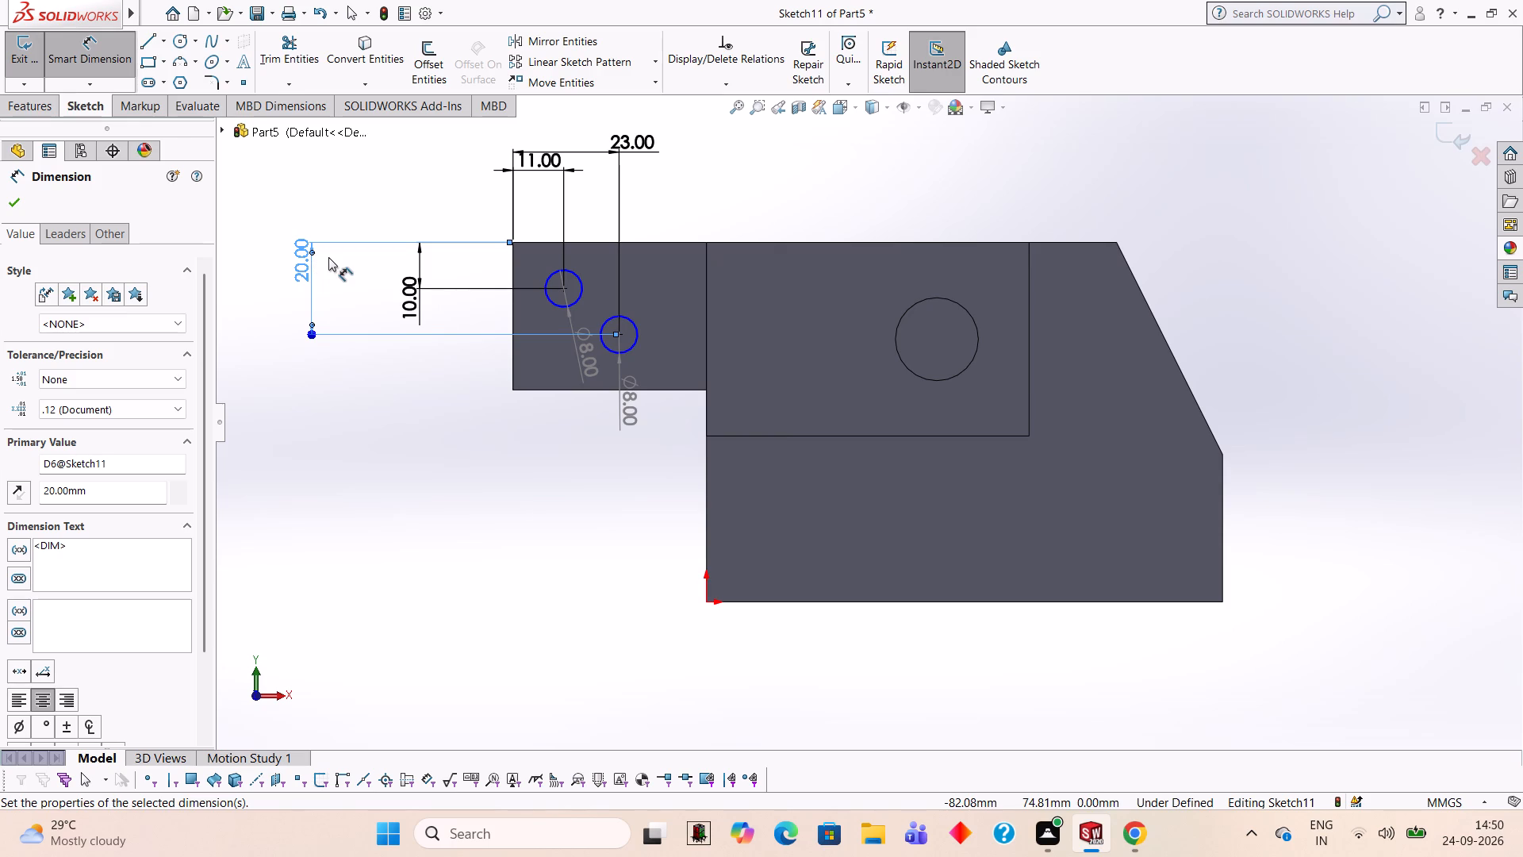
Extrude-cut the two 8 mm circles into the side boss with a blind depth of 12 mm.
left_click(50, 106)
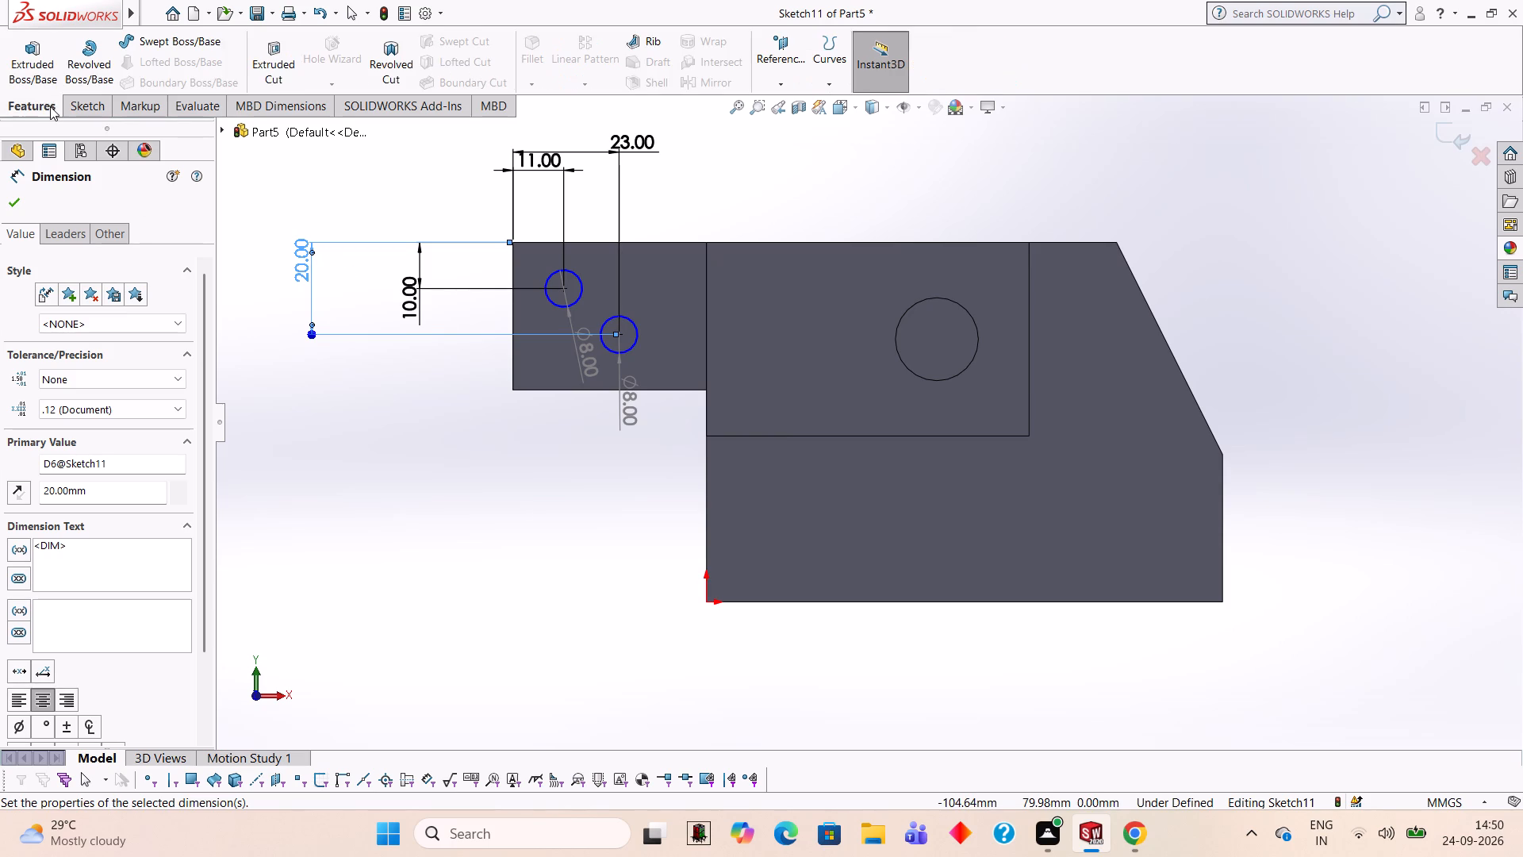
left_click(278, 61)
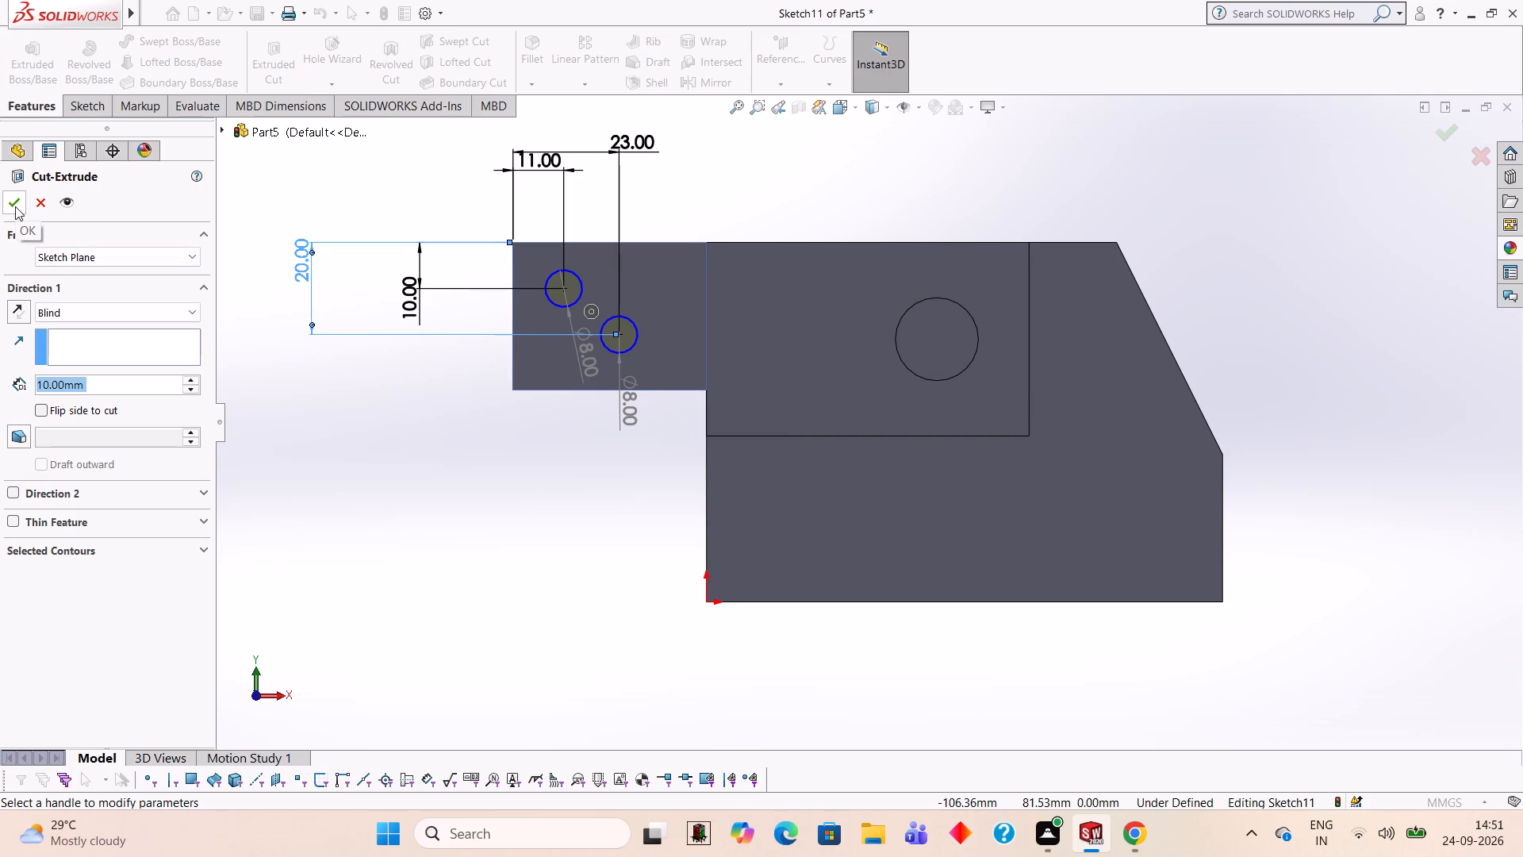
type("12")
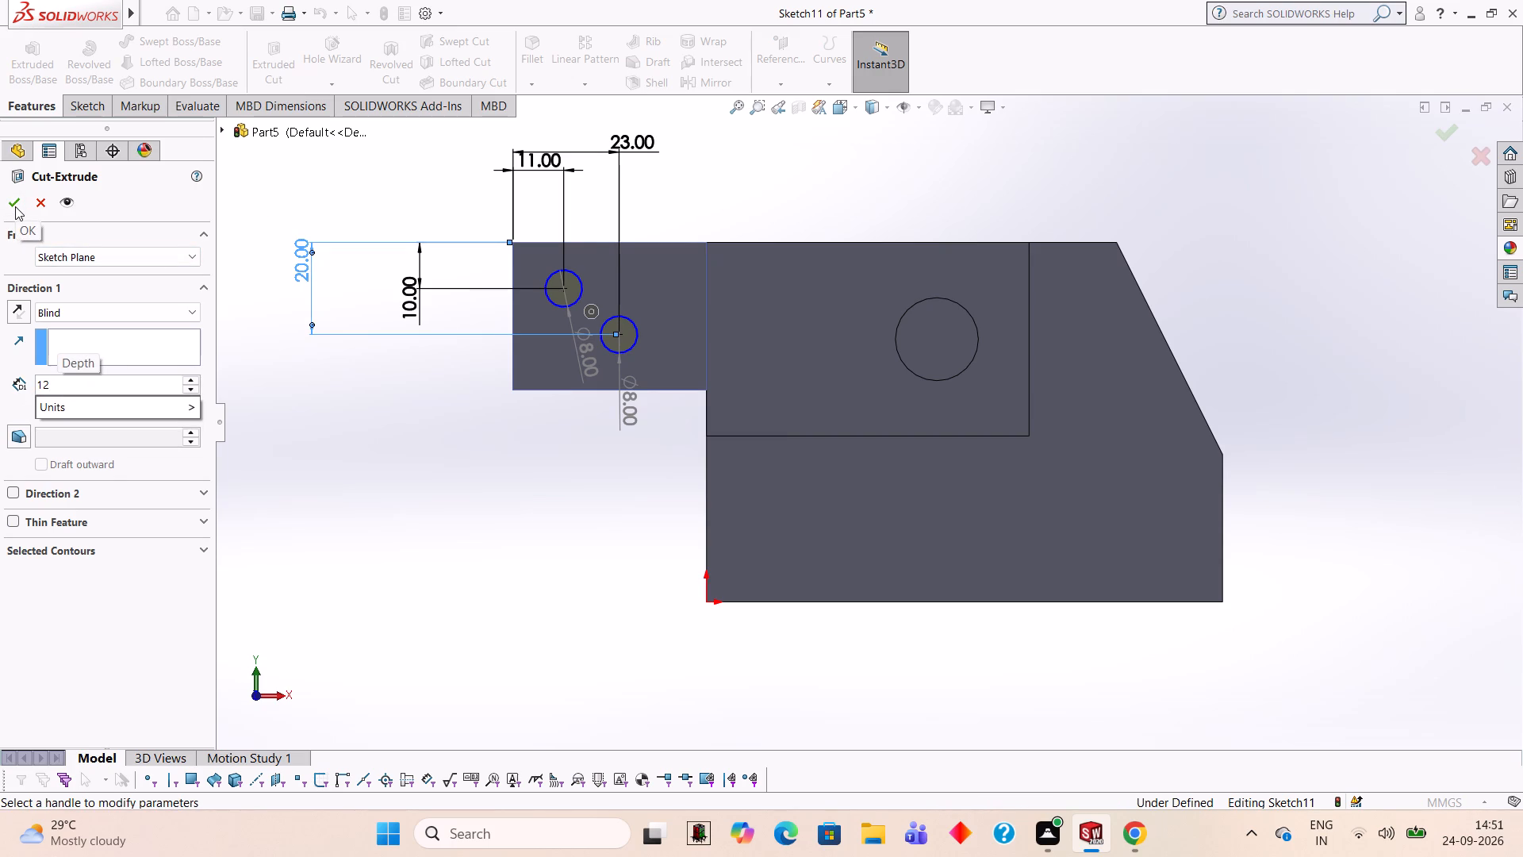
key("Return")
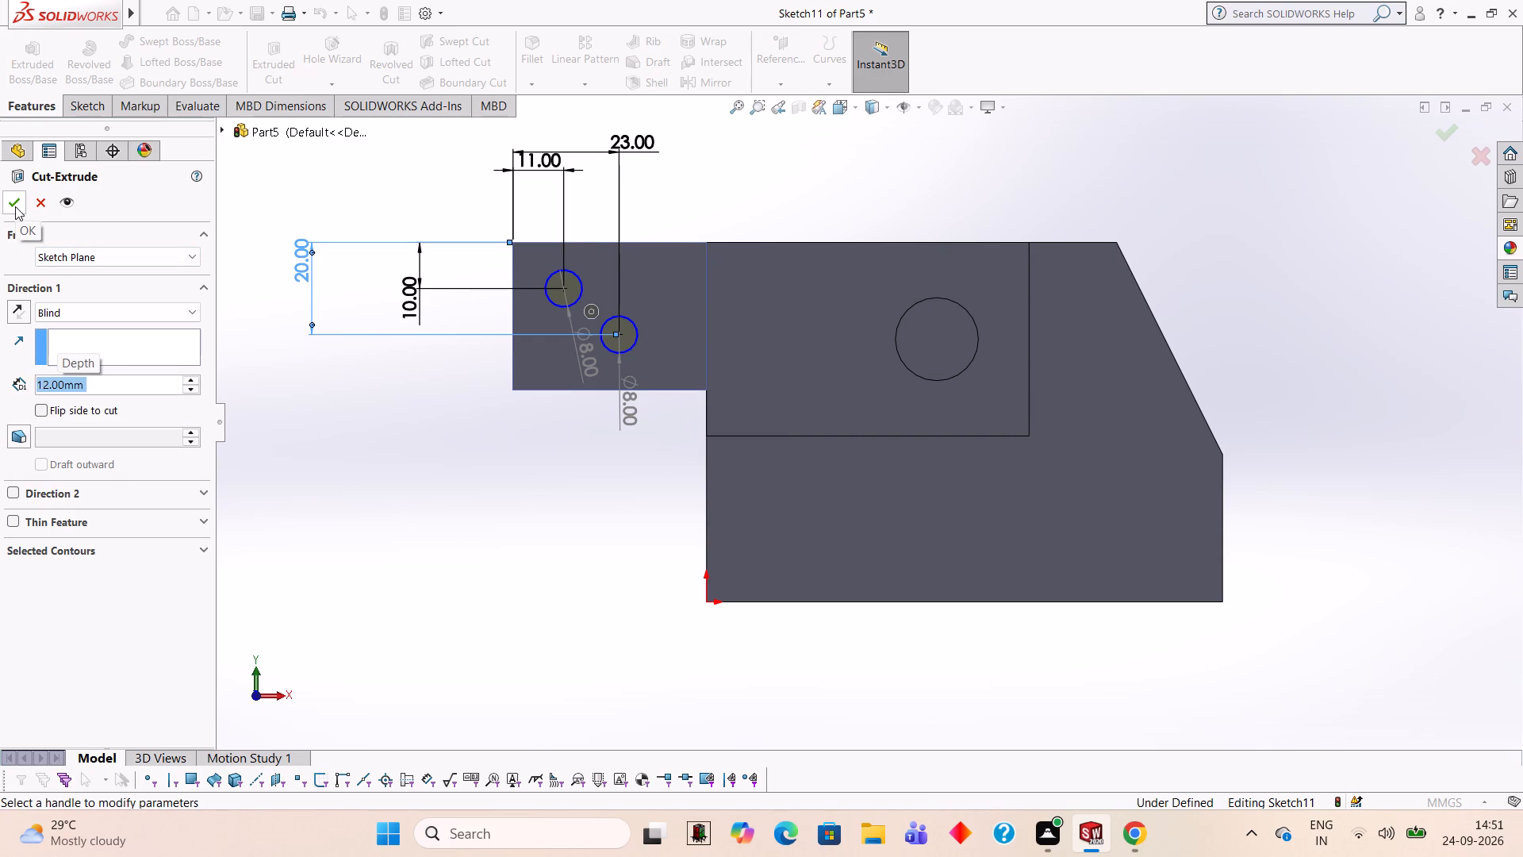
double_click(15, 206)
left_click(416, 517)
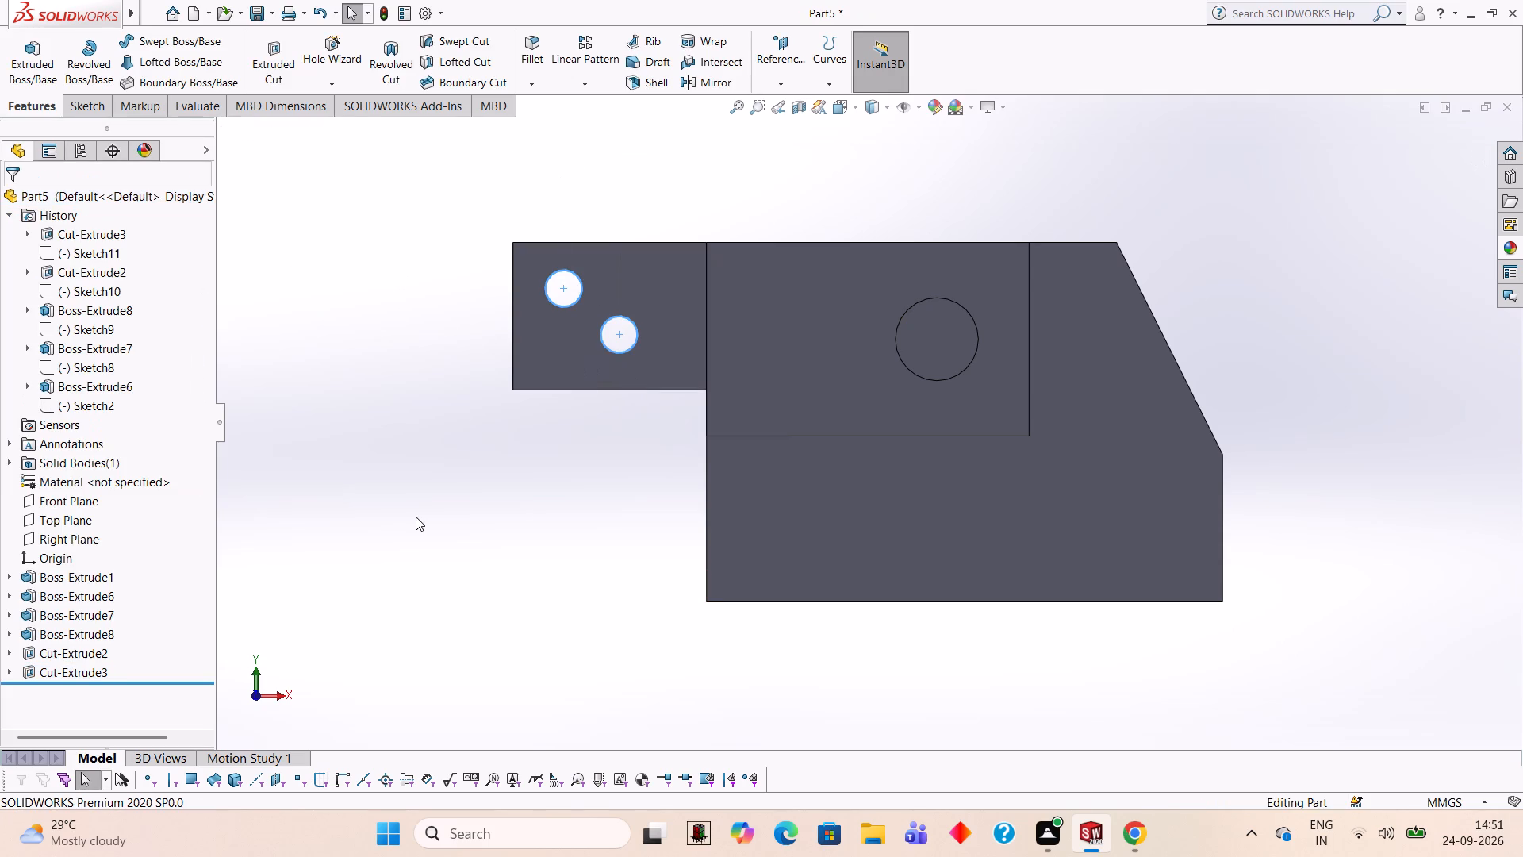
Start a face-on sketch on the stepped side face carrying the small boss, and draw an about 48 mm horizontal line along the arm's lower edge from the inner corner.
middle_click_drag(395, 466, 407, 340)
middle_click_drag(437, 671, 427, 500)
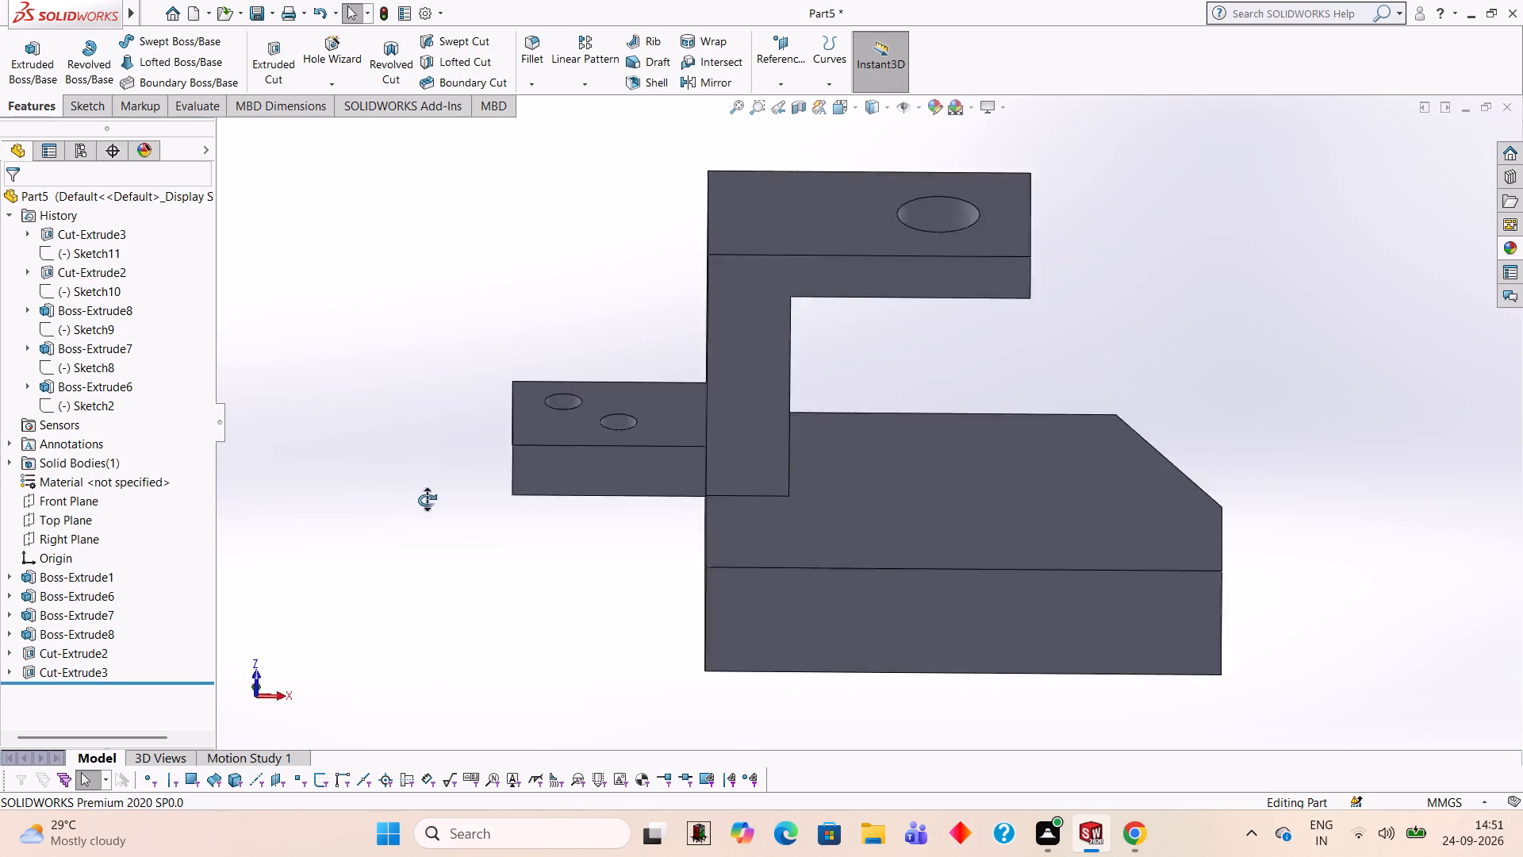
middle_click_drag(427, 500, 424, 483)
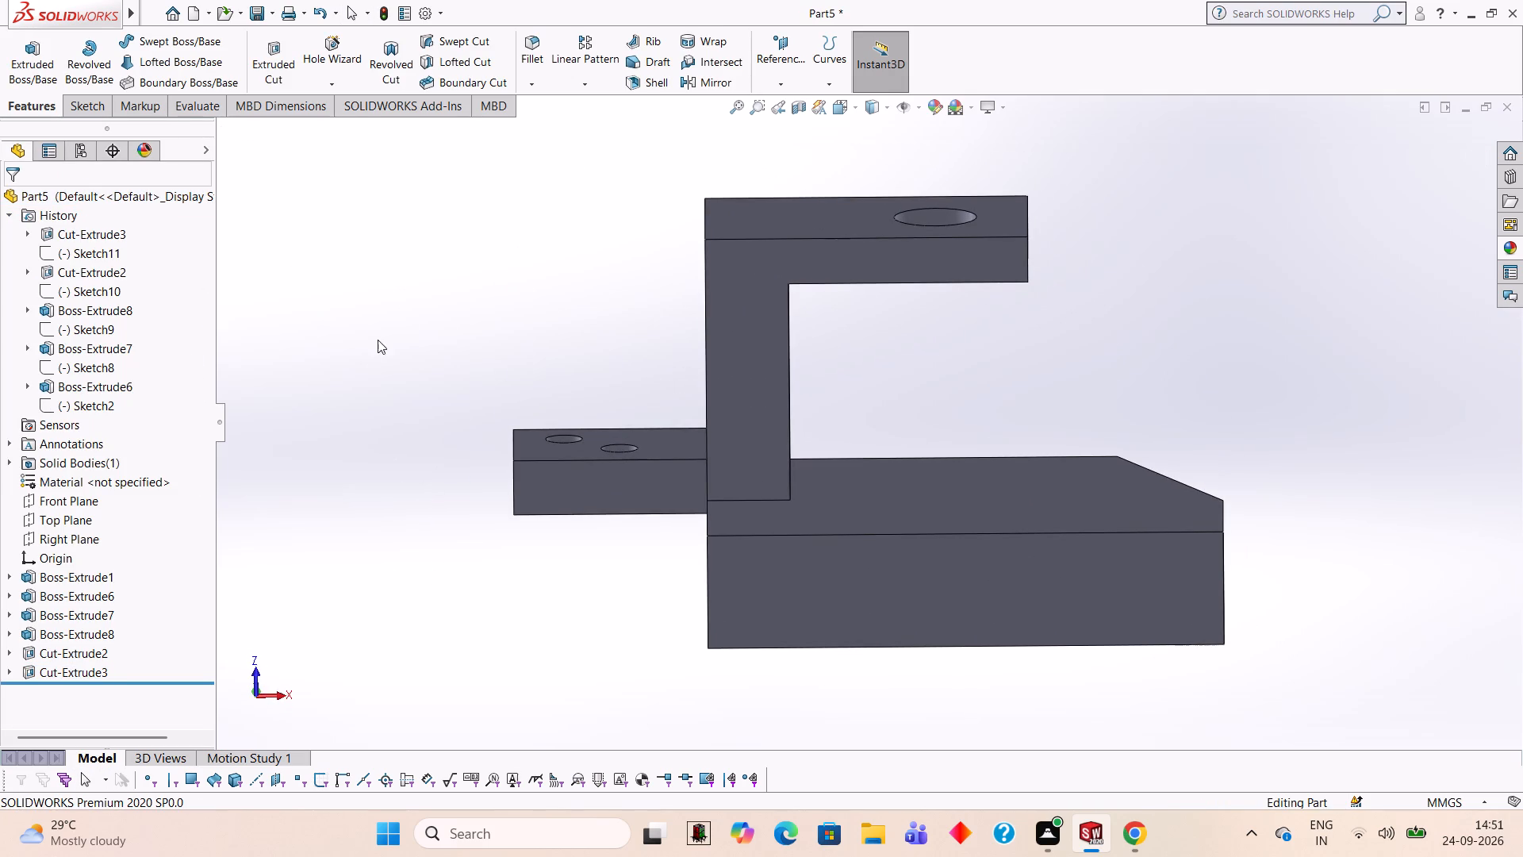
middle_click_drag(379, 340, 421, 497)
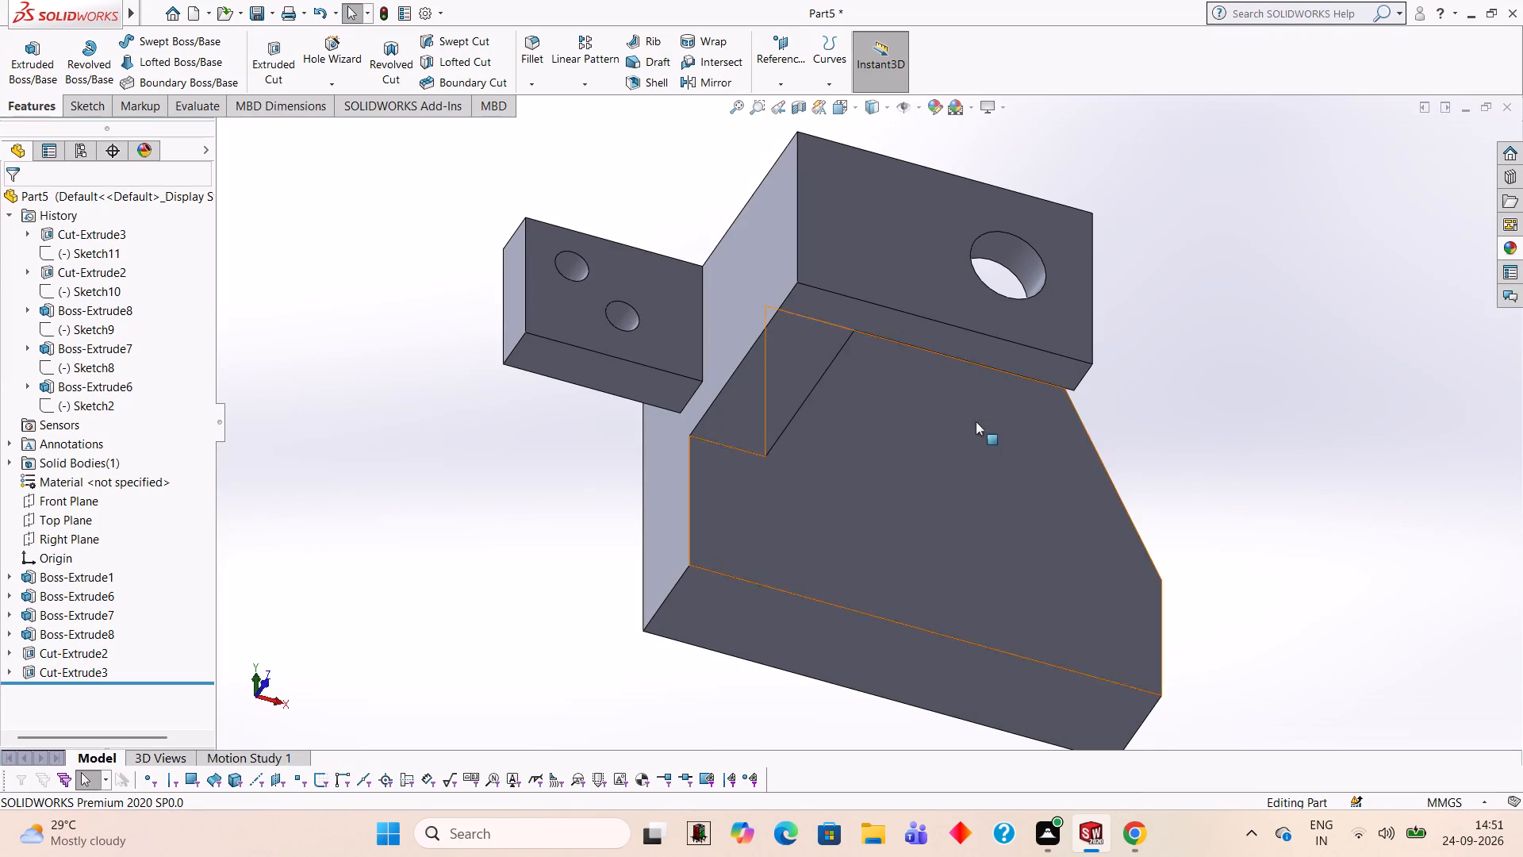
middle_click_drag(1176, 369, 1253, 488)
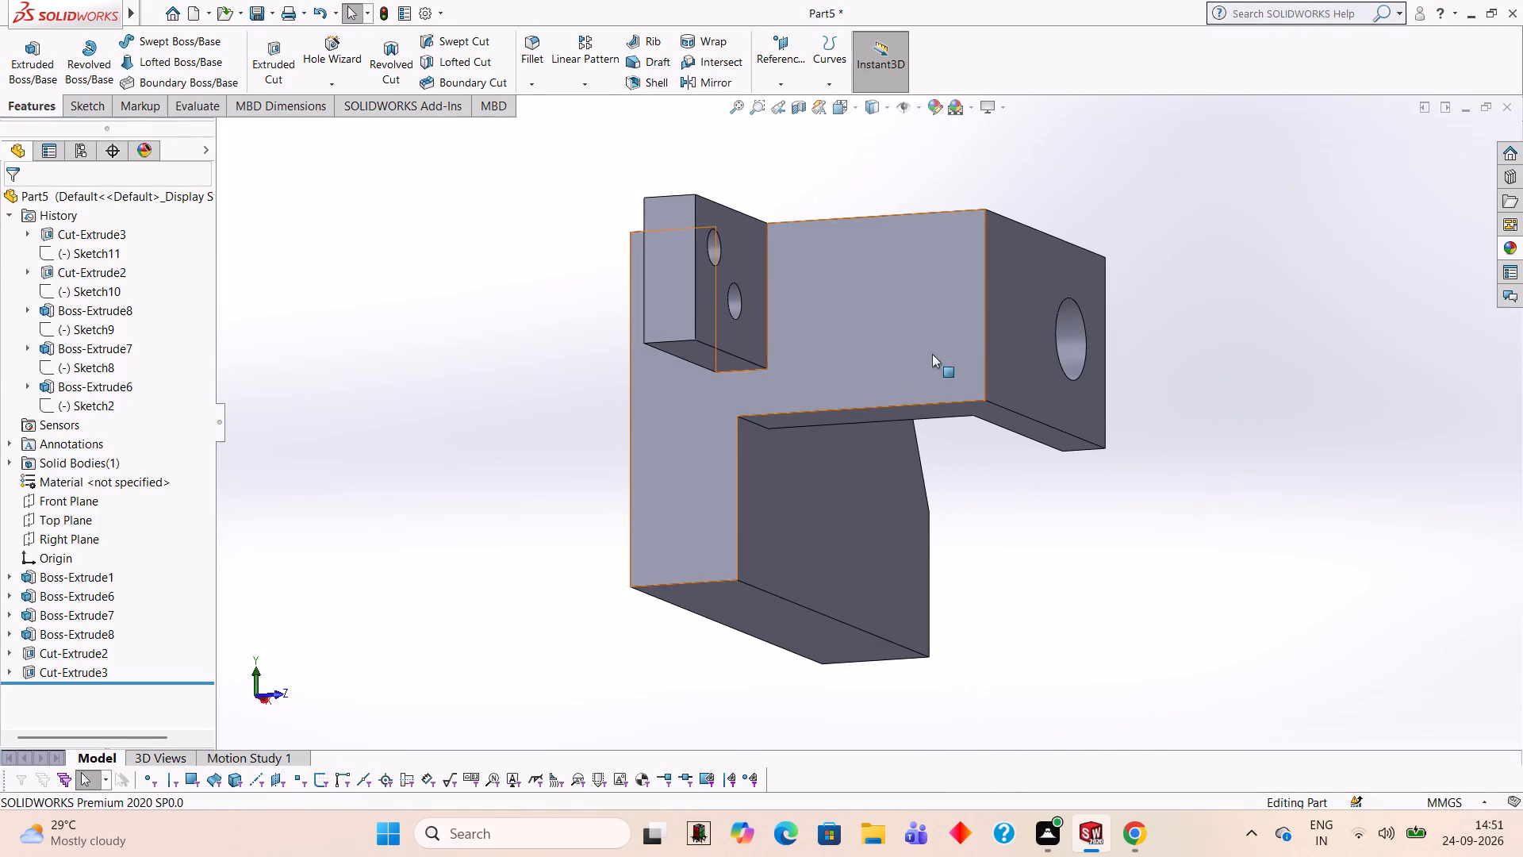
left_click(907, 329)
left_click(971, 278)
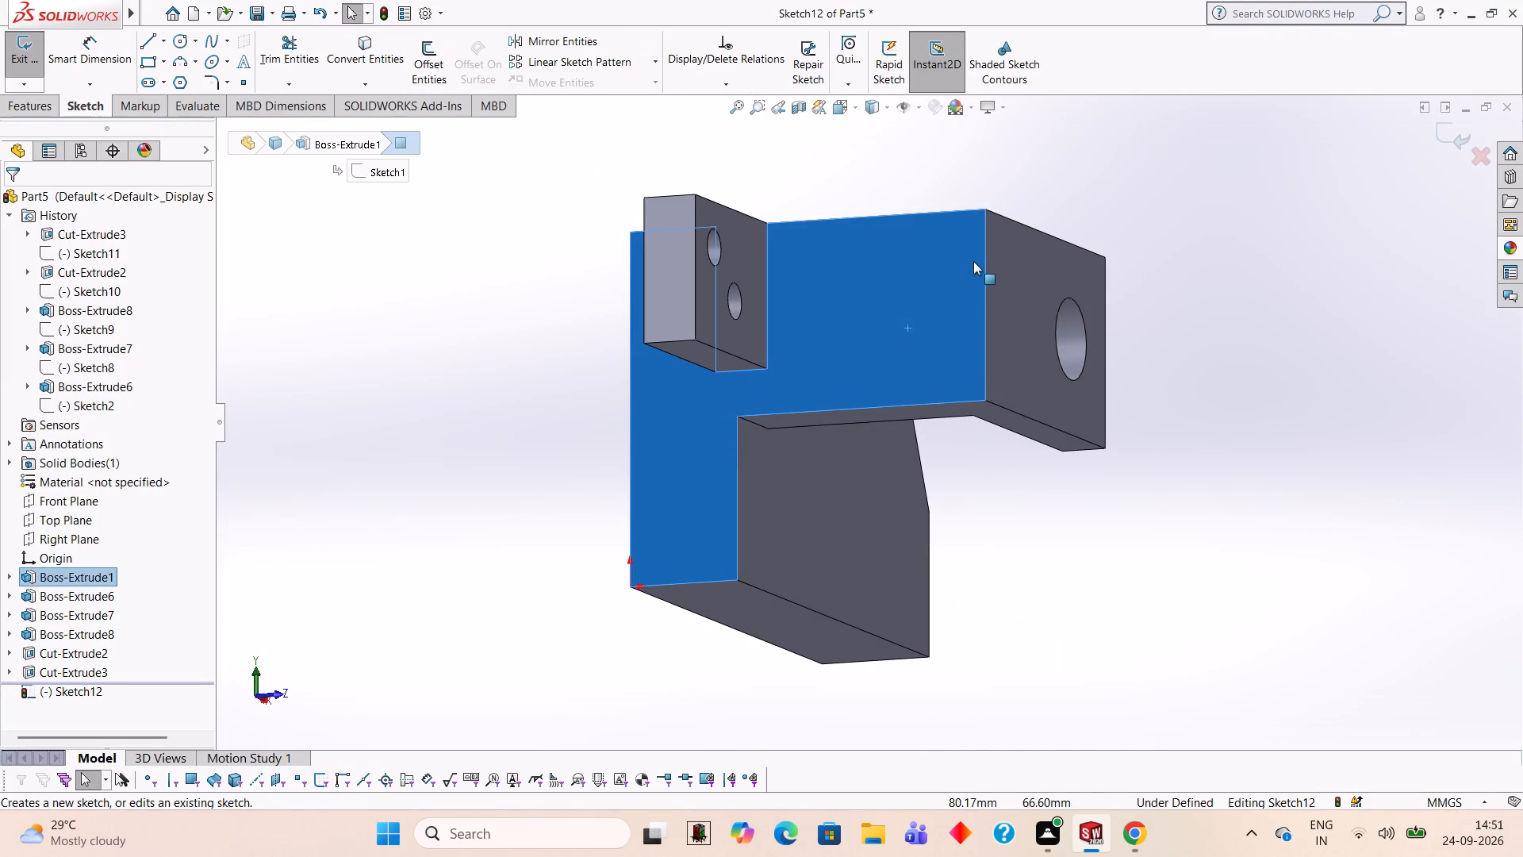
key("ctrl+8")
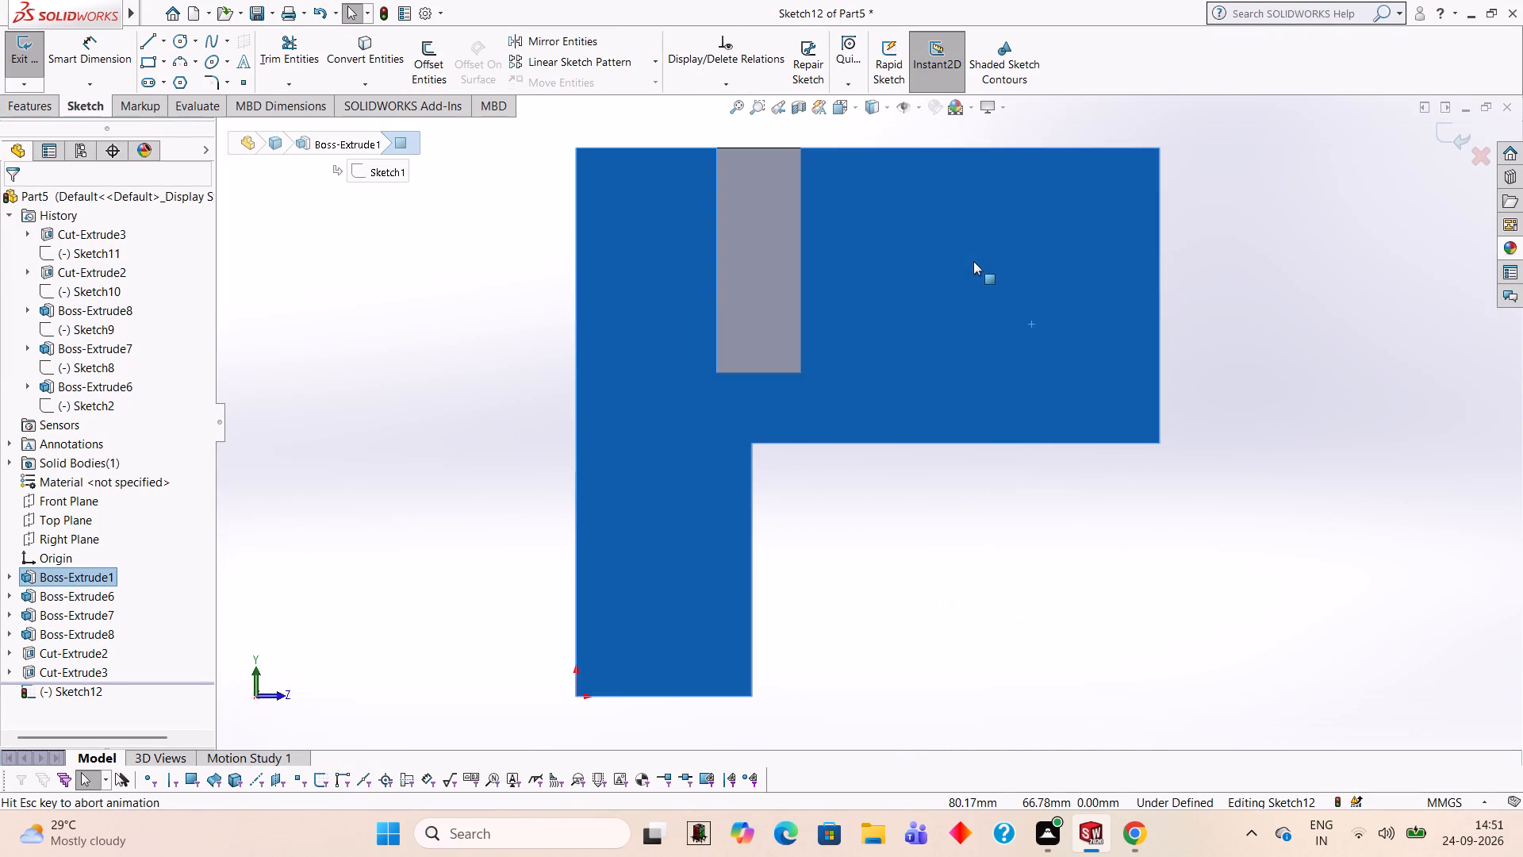
left_click(144, 51)
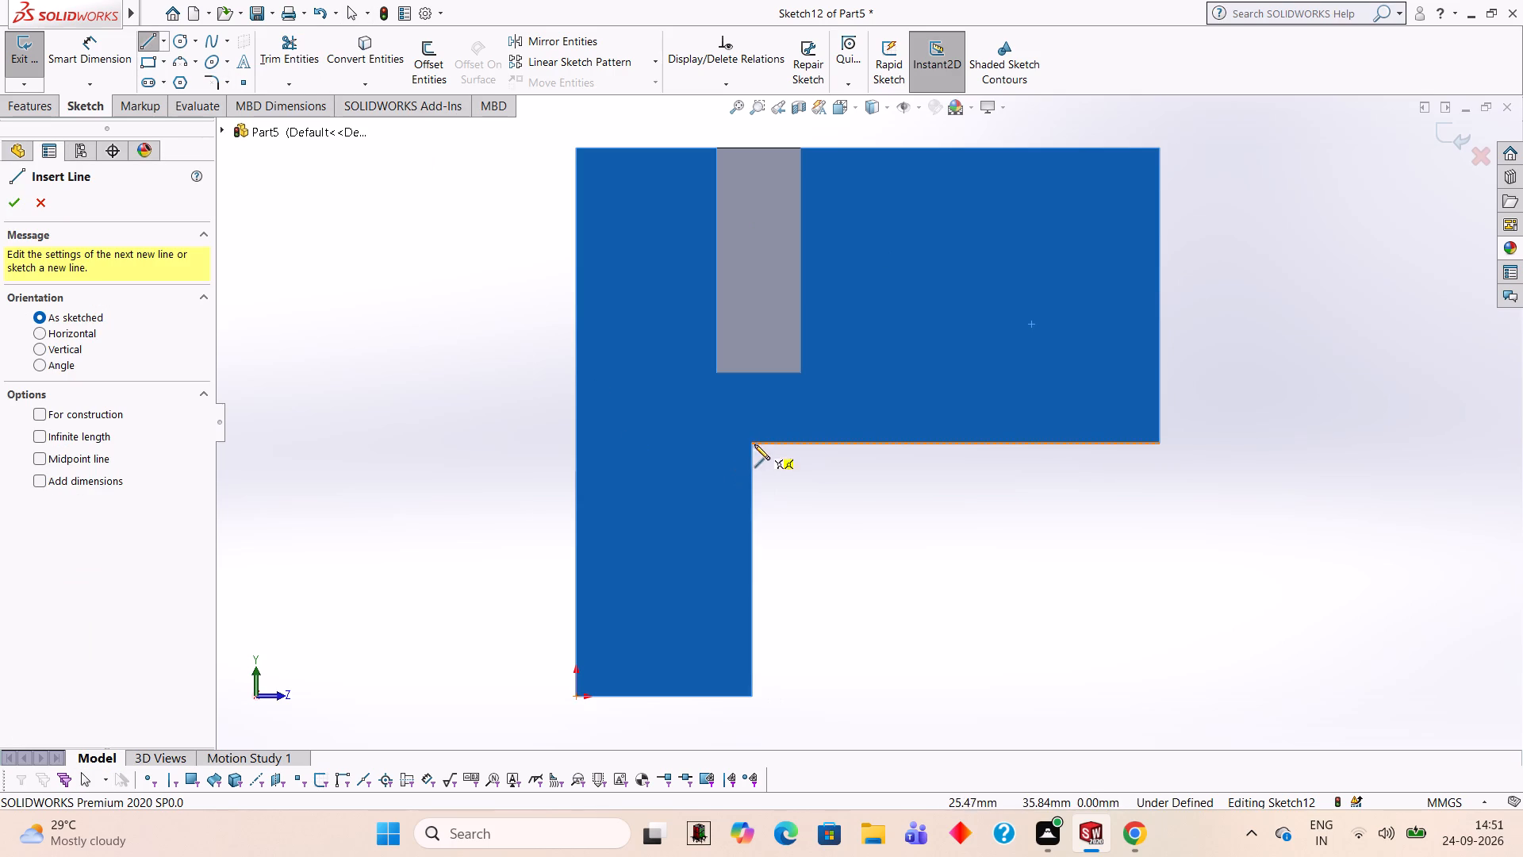
left_click(748, 444)
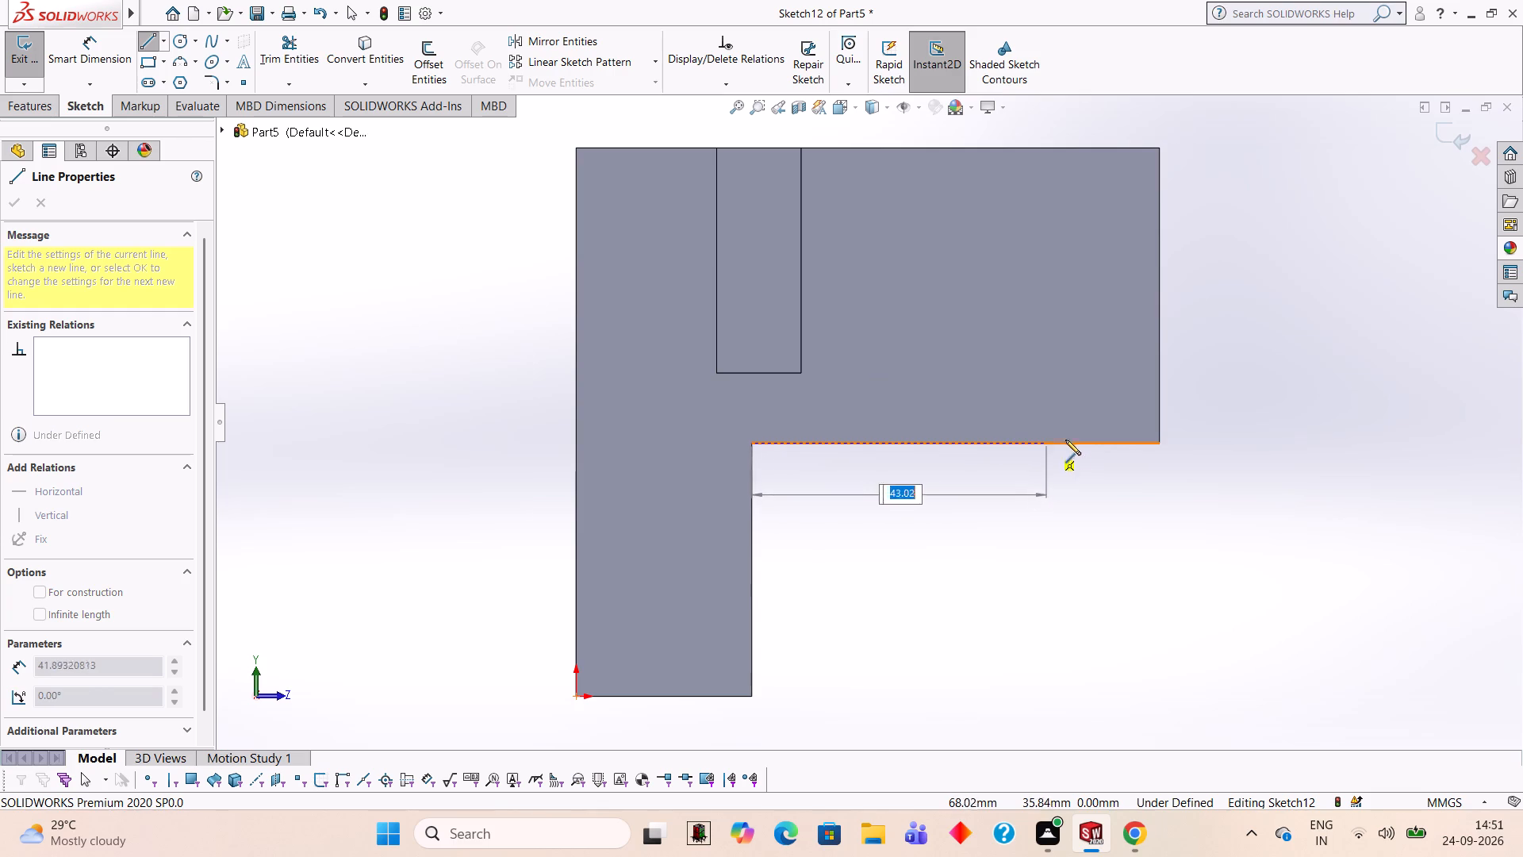
left_click(1088, 442)
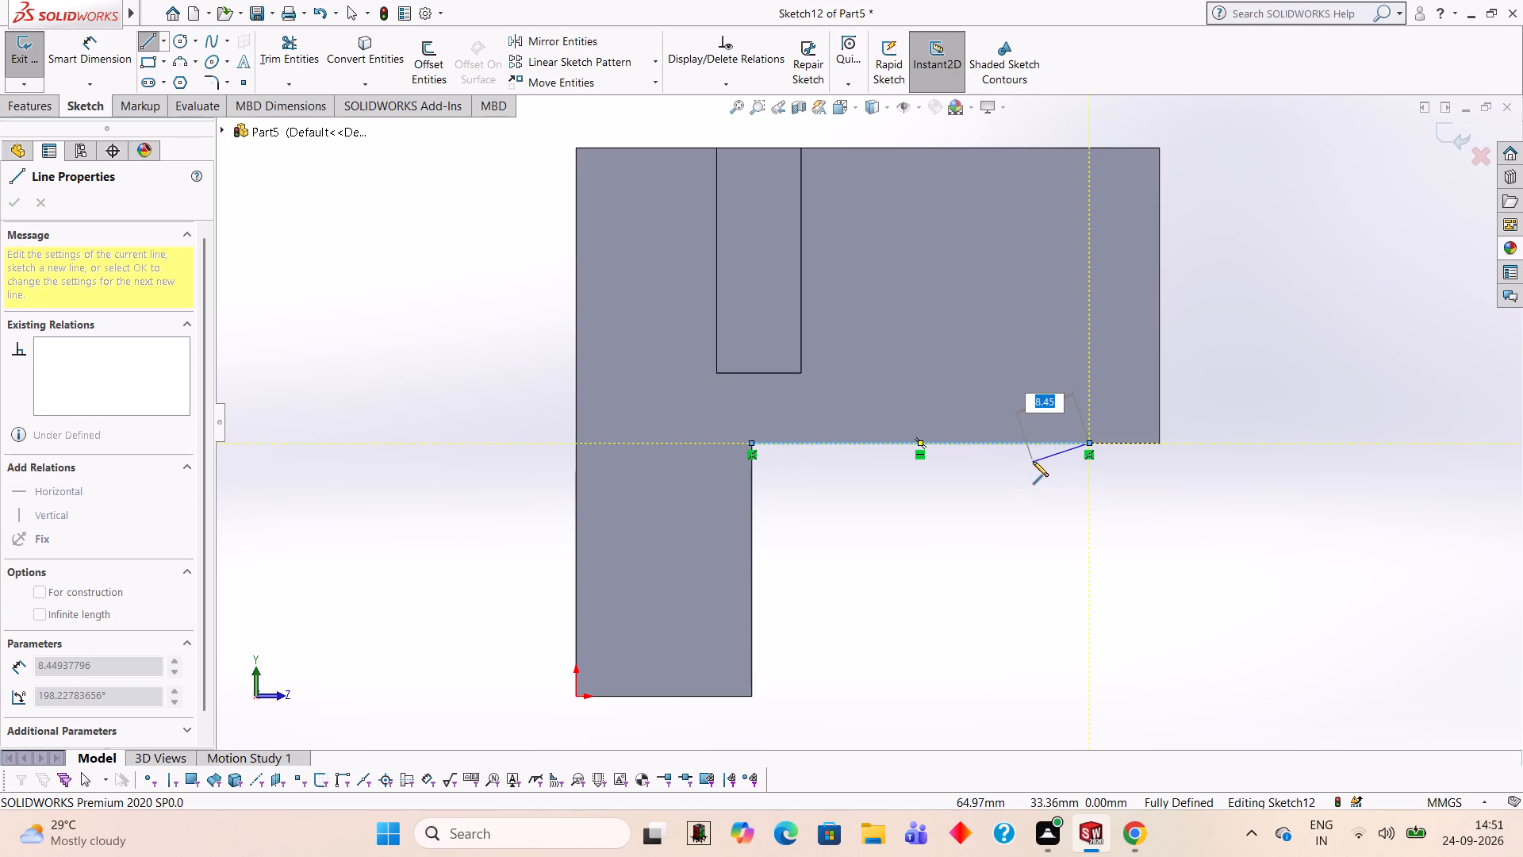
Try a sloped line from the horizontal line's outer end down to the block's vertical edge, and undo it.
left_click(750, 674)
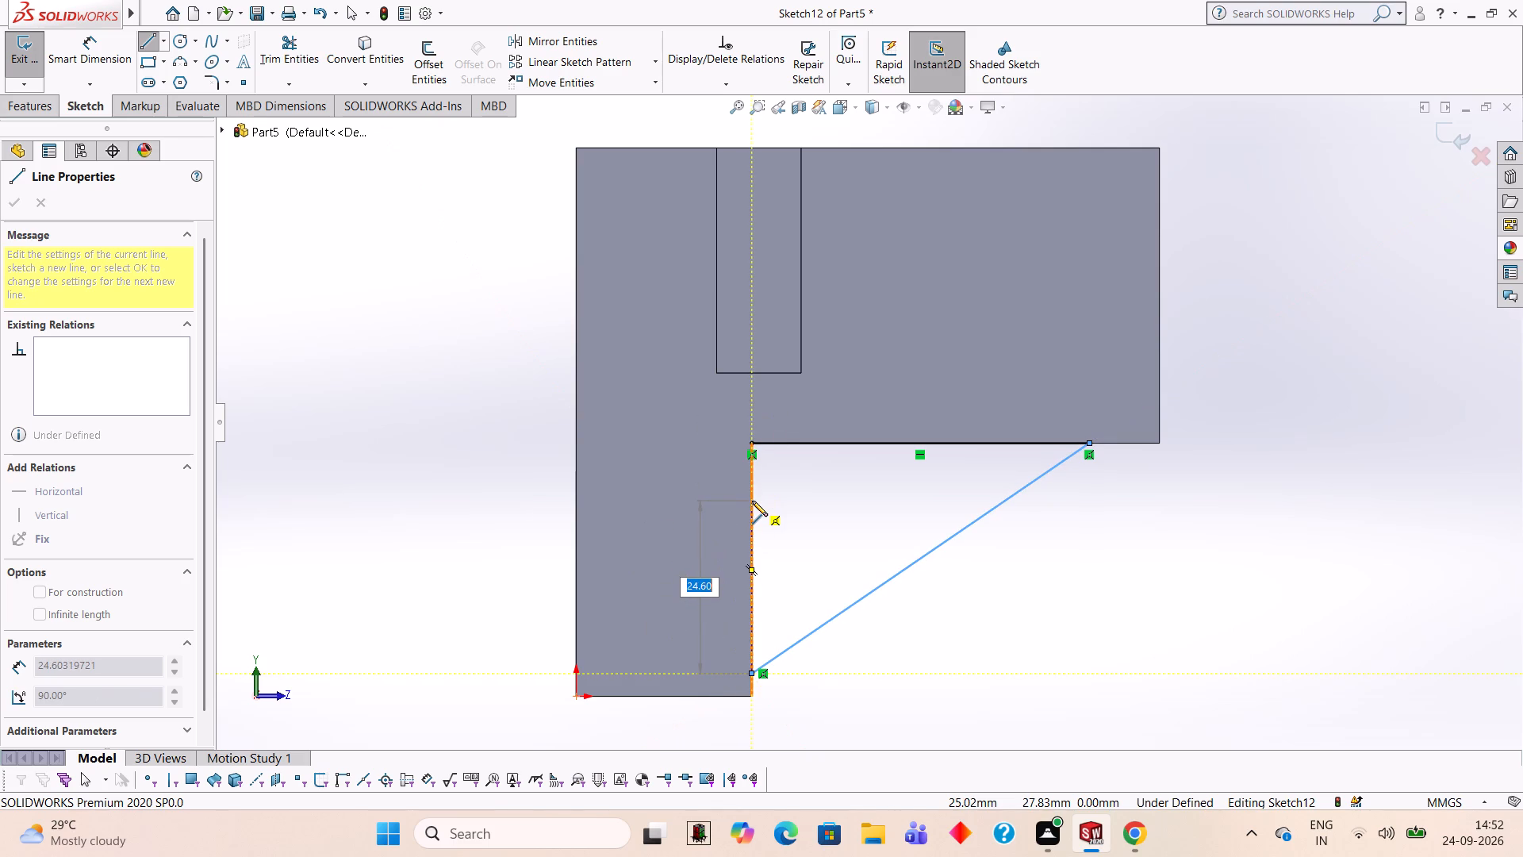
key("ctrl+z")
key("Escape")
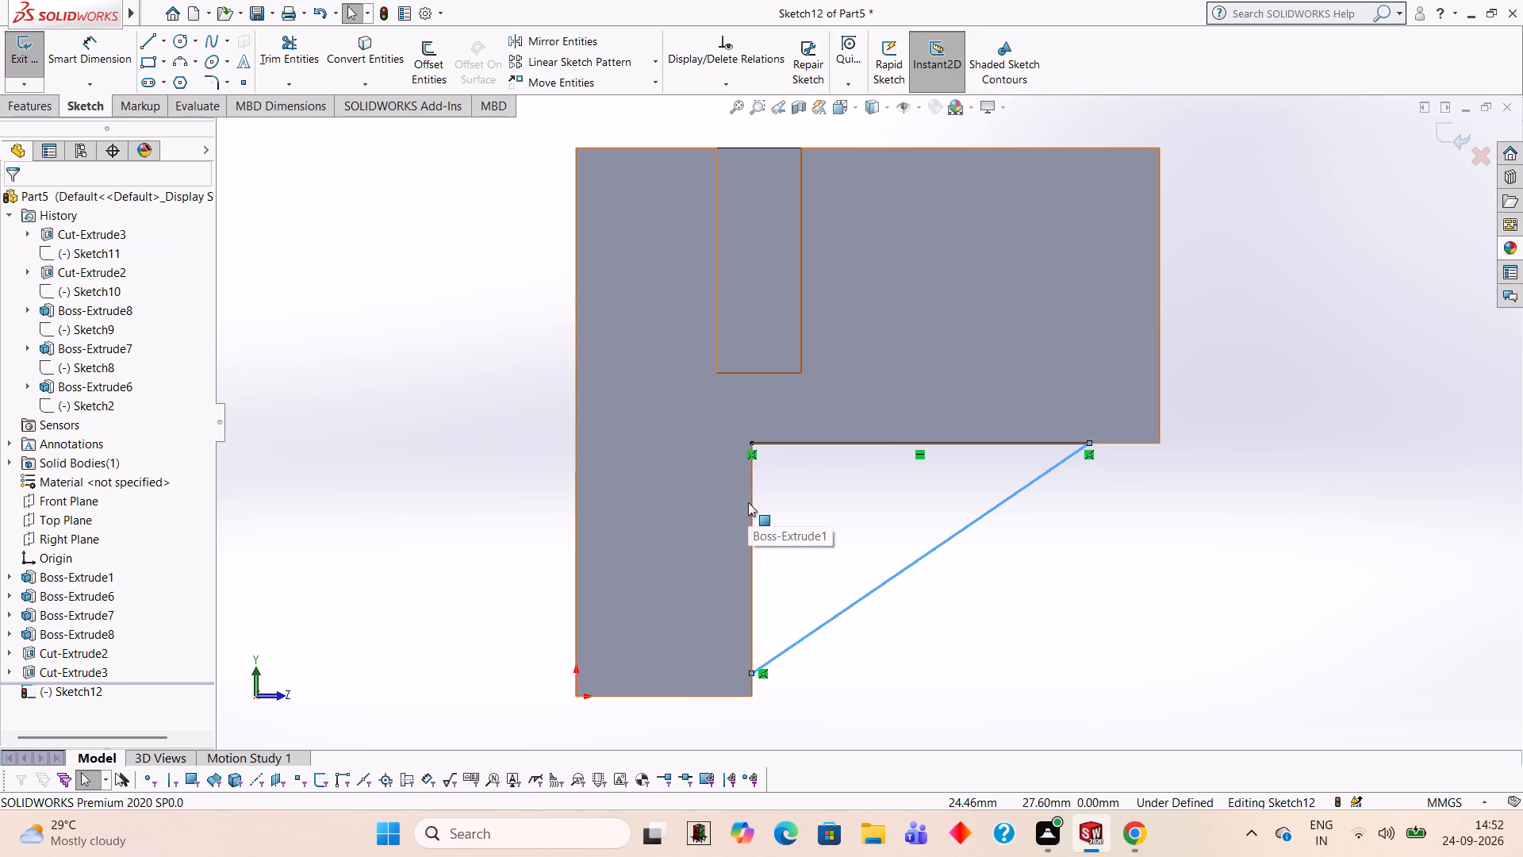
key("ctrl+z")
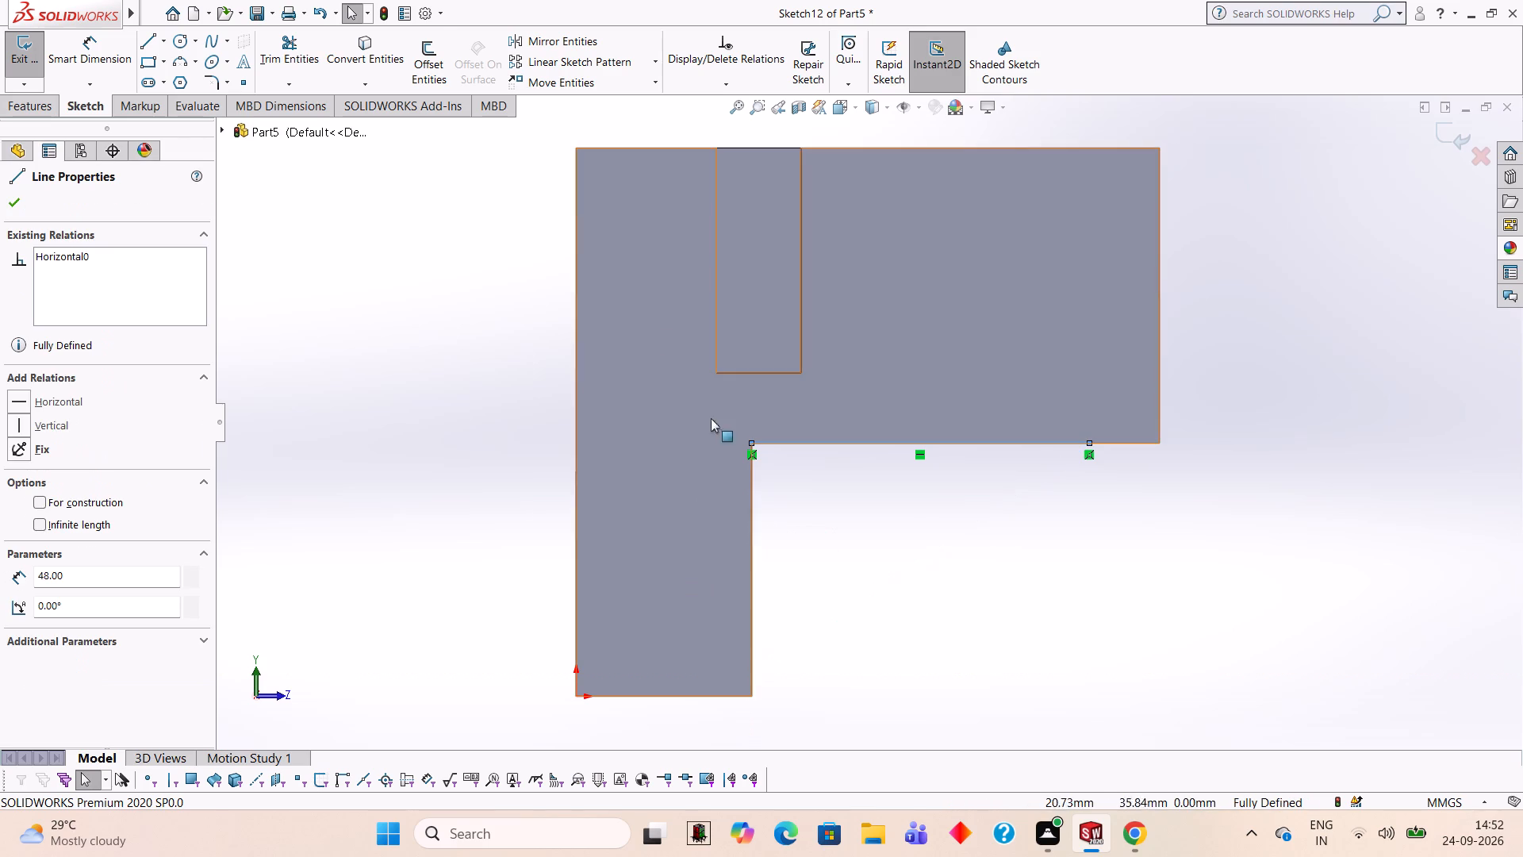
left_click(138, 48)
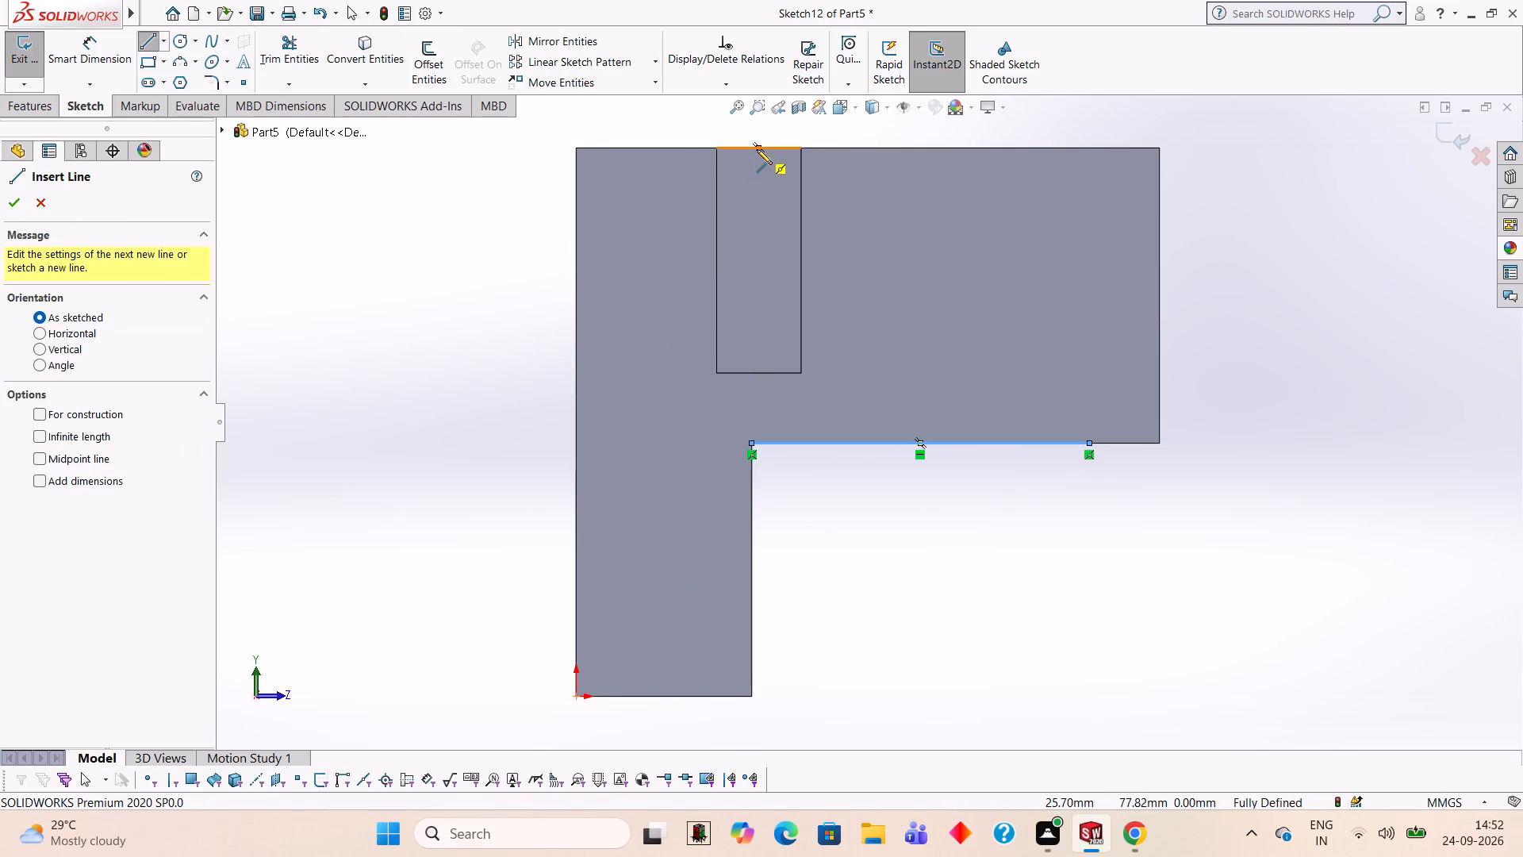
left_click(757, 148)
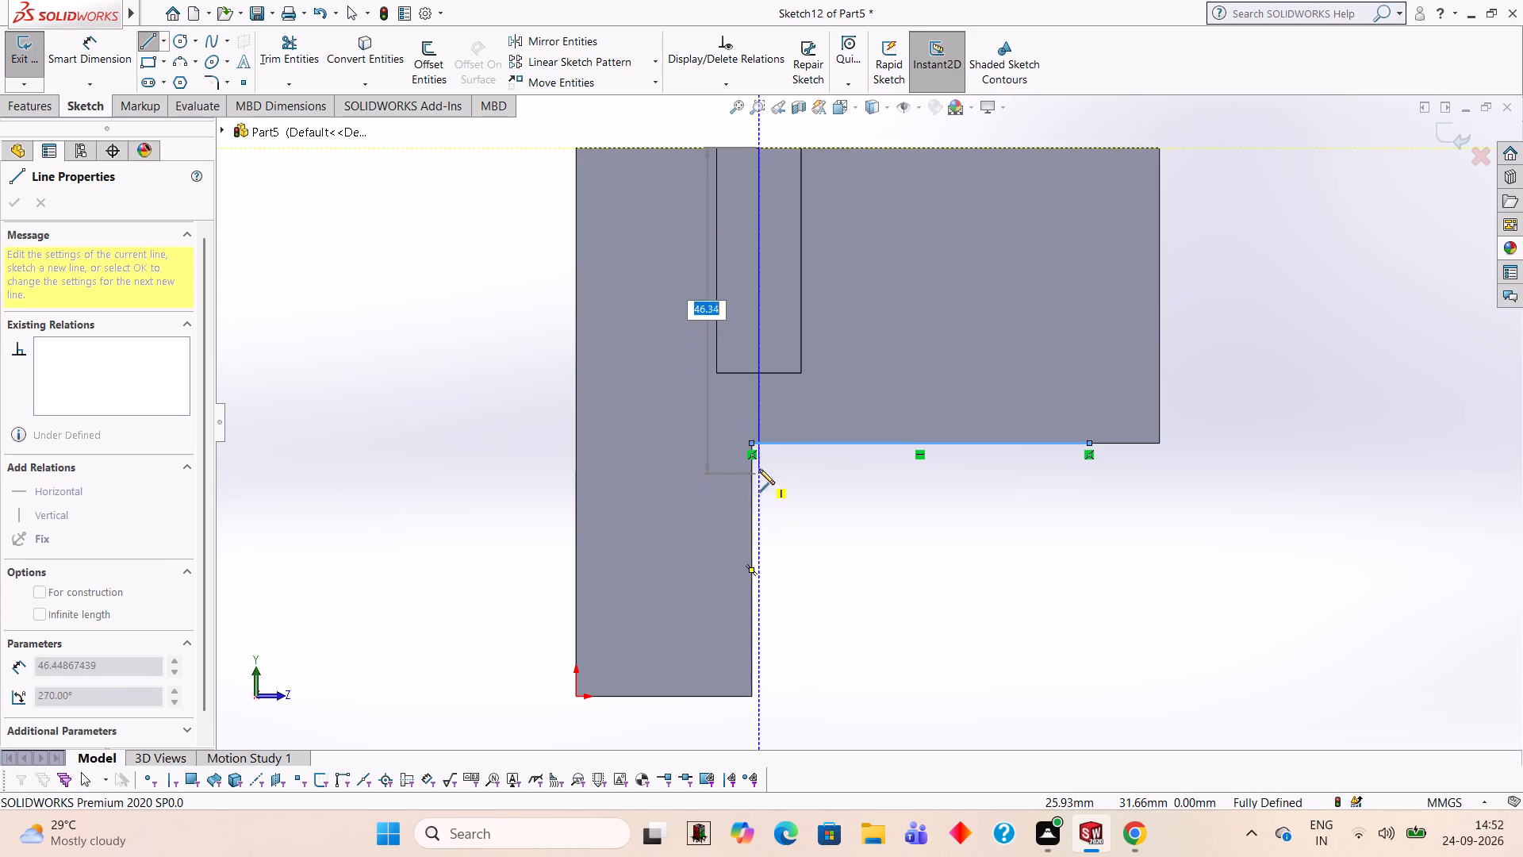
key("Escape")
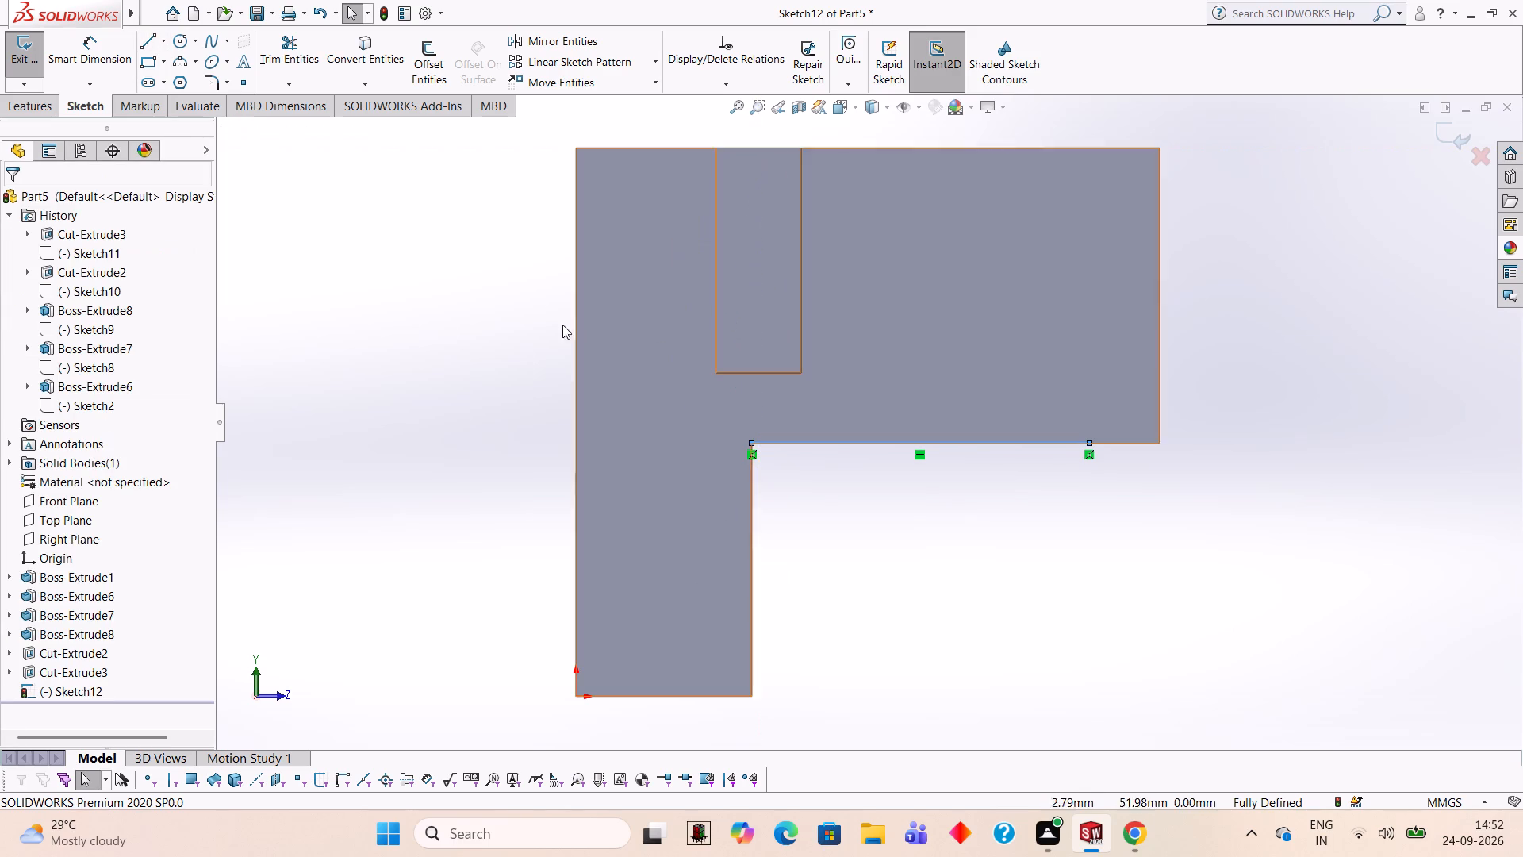
Draw a vertical line from the inner corner to the top edge, a 70 mm line back down, and a sloped line to the horizontal line's outer end.
left_click(150, 46)
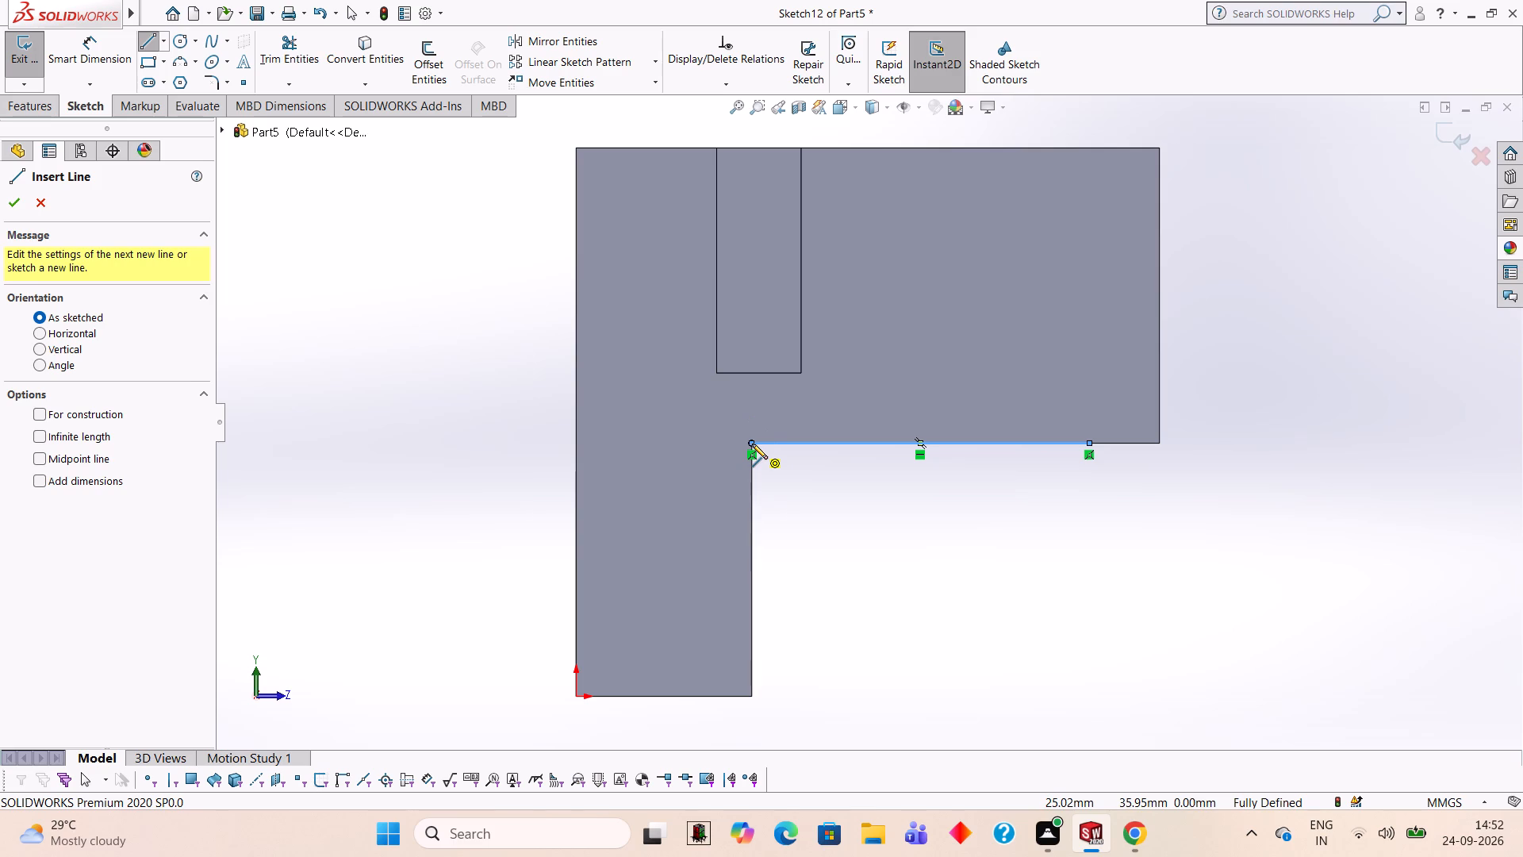
left_click(751, 443)
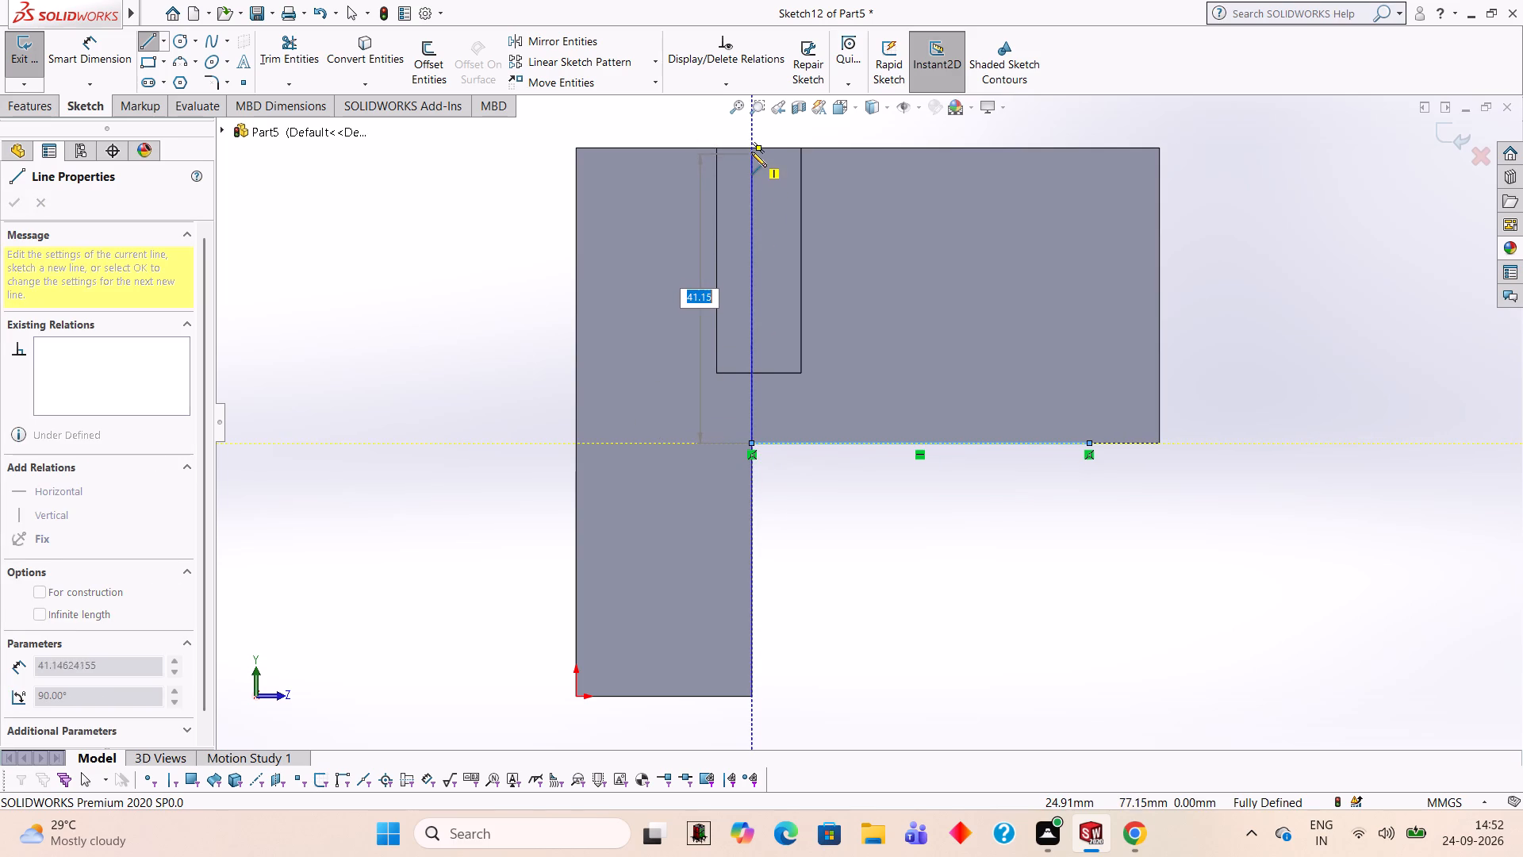
left_click(750, 148)
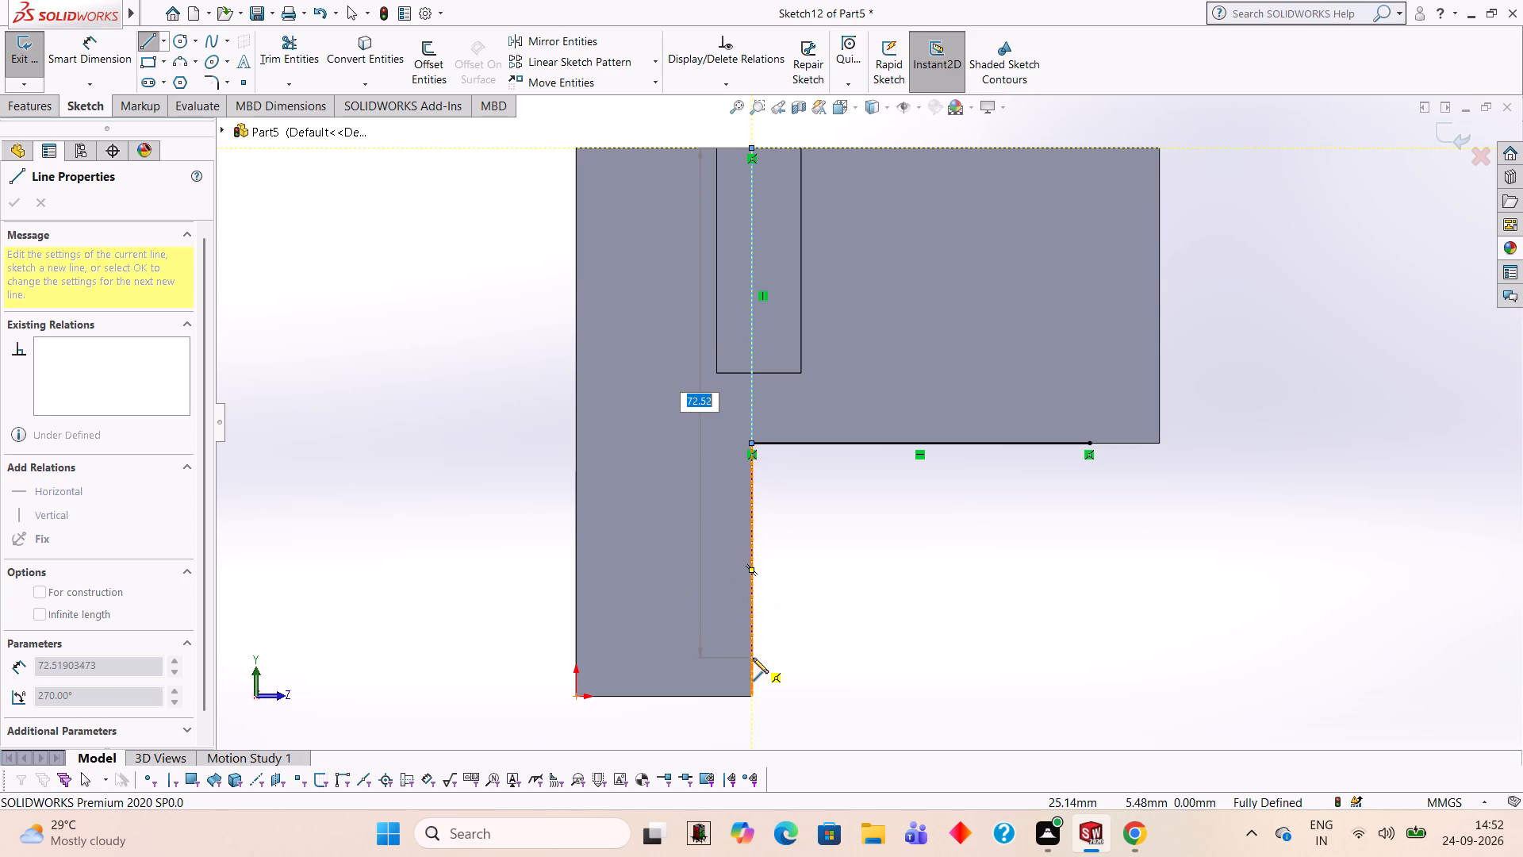
type("70")
key("Return")
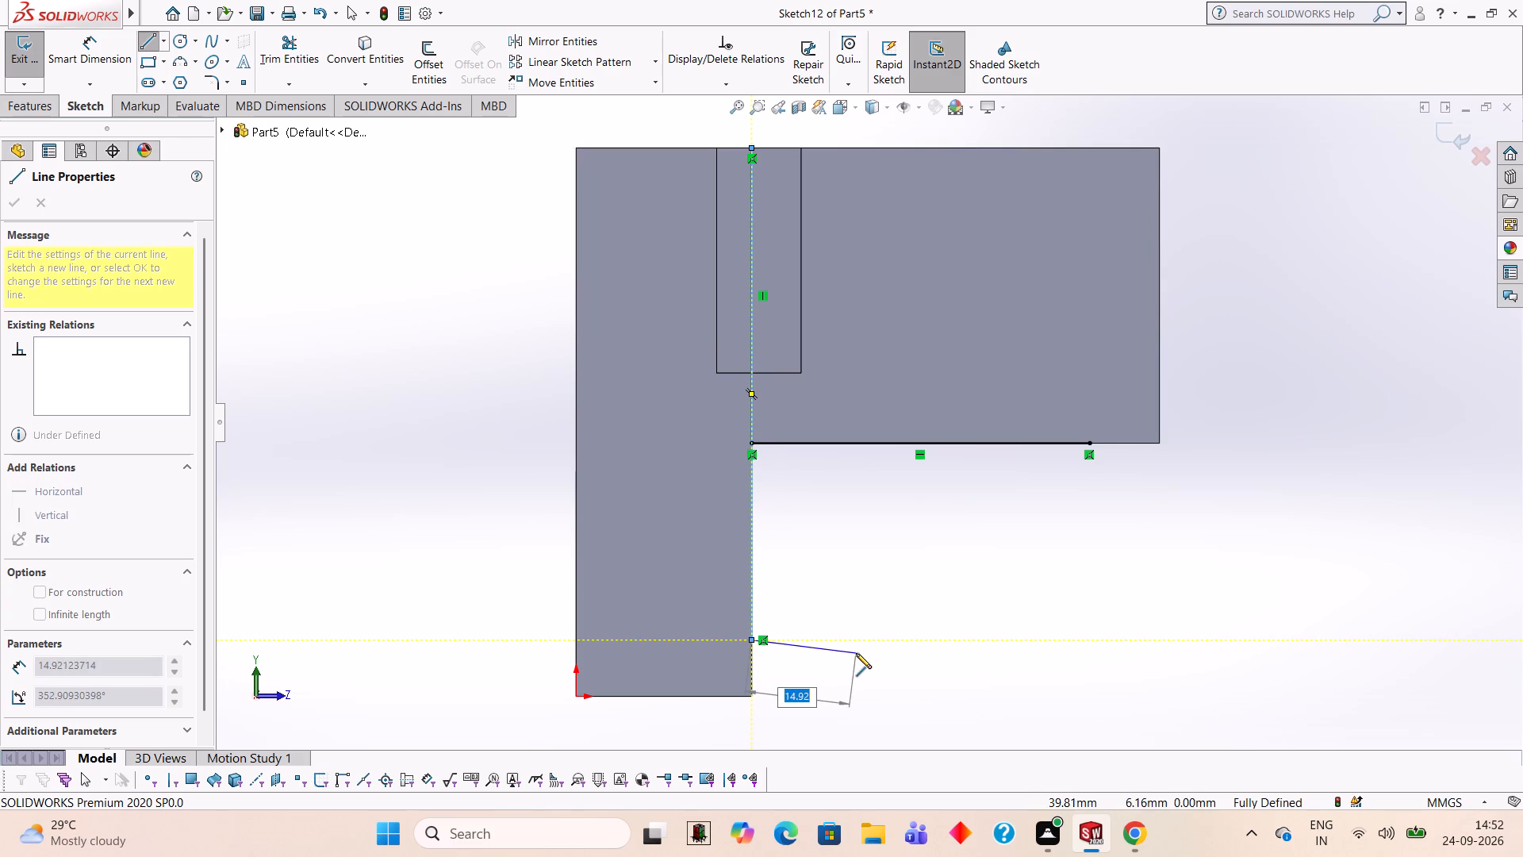
left_click(1090, 442)
Trim away all the vertical line segments between the top edge and the sloped line's lower end.
left_click(299, 78)
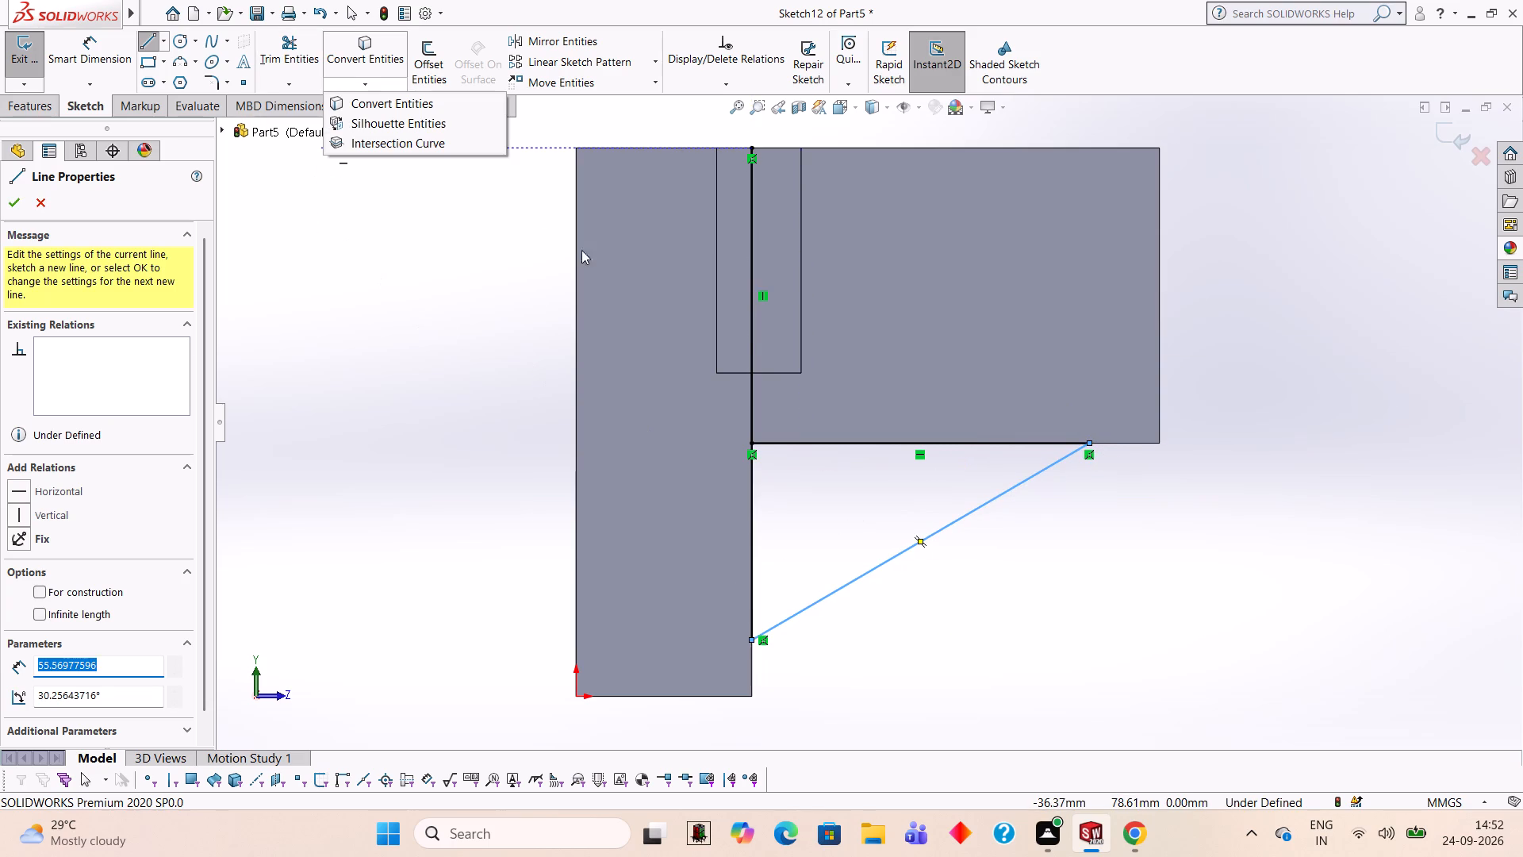
left_click(750, 317)
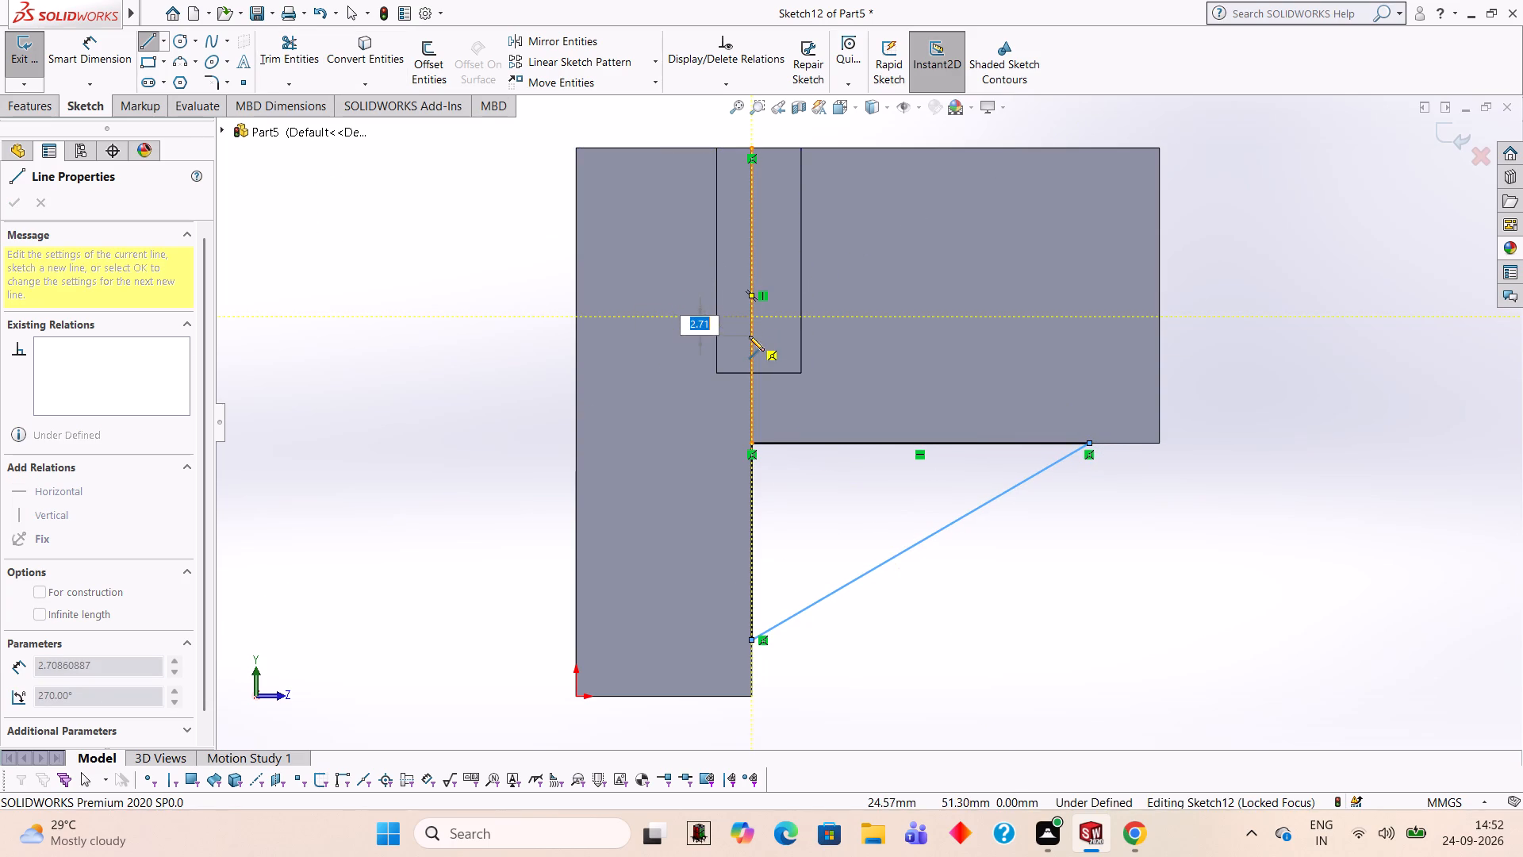
left_click(749, 336)
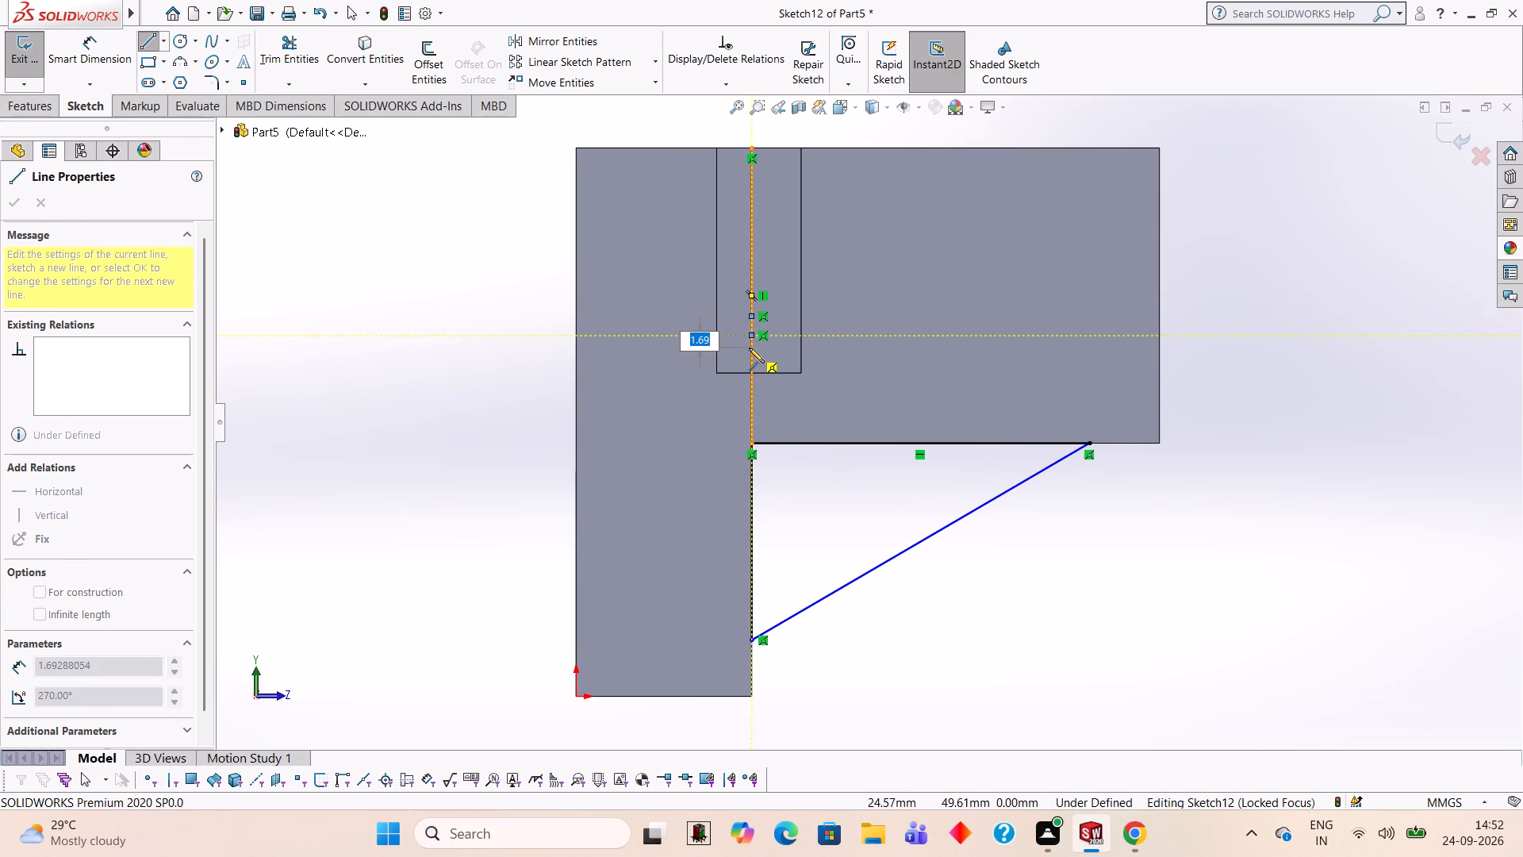
key("Escape")
left_click(293, 56)
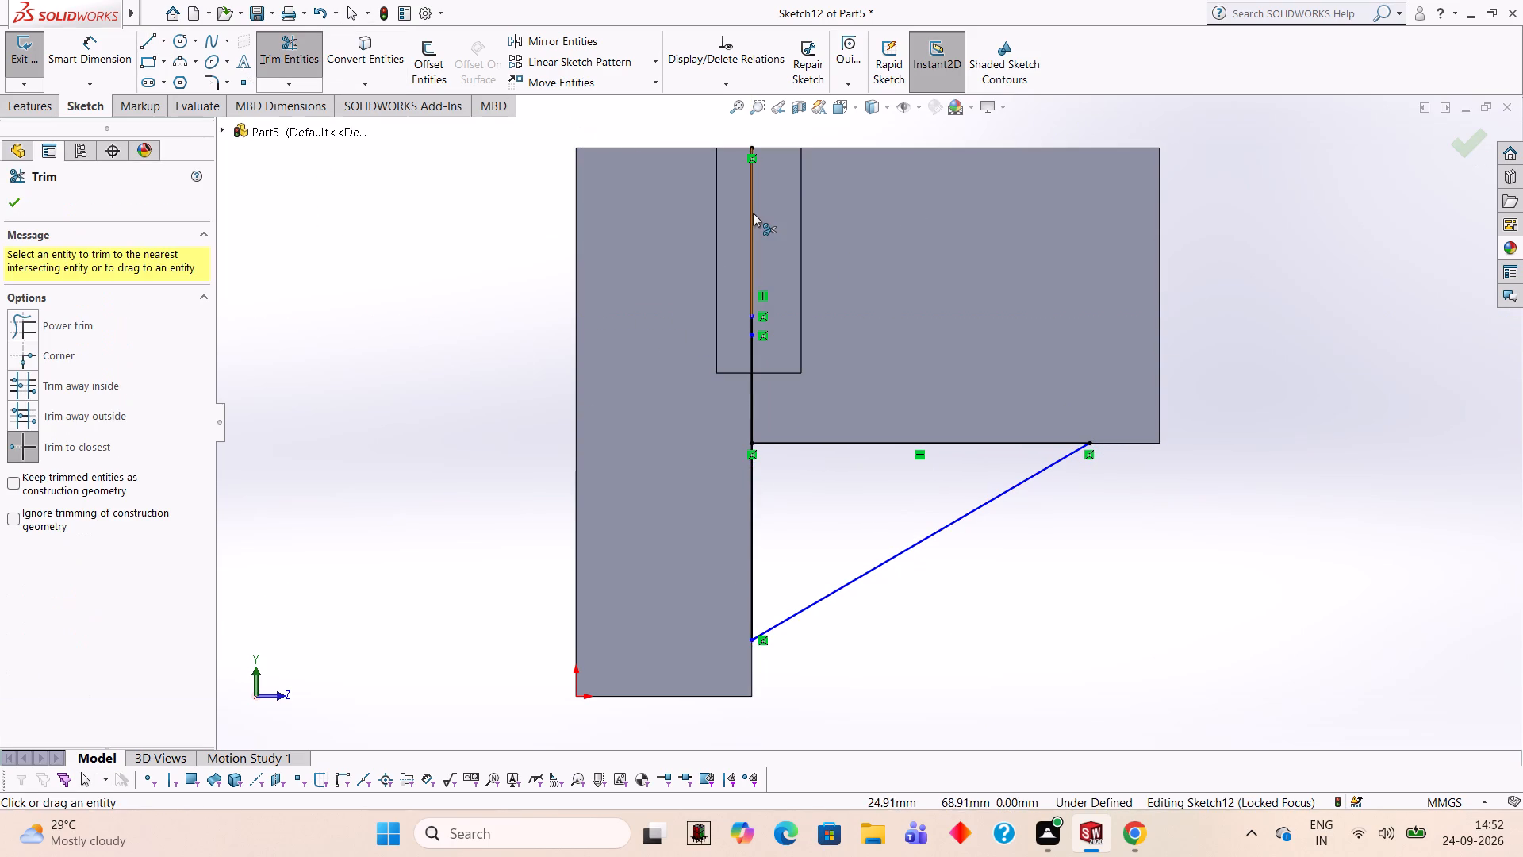
left_click(751, 213)
left_click(754, 218)
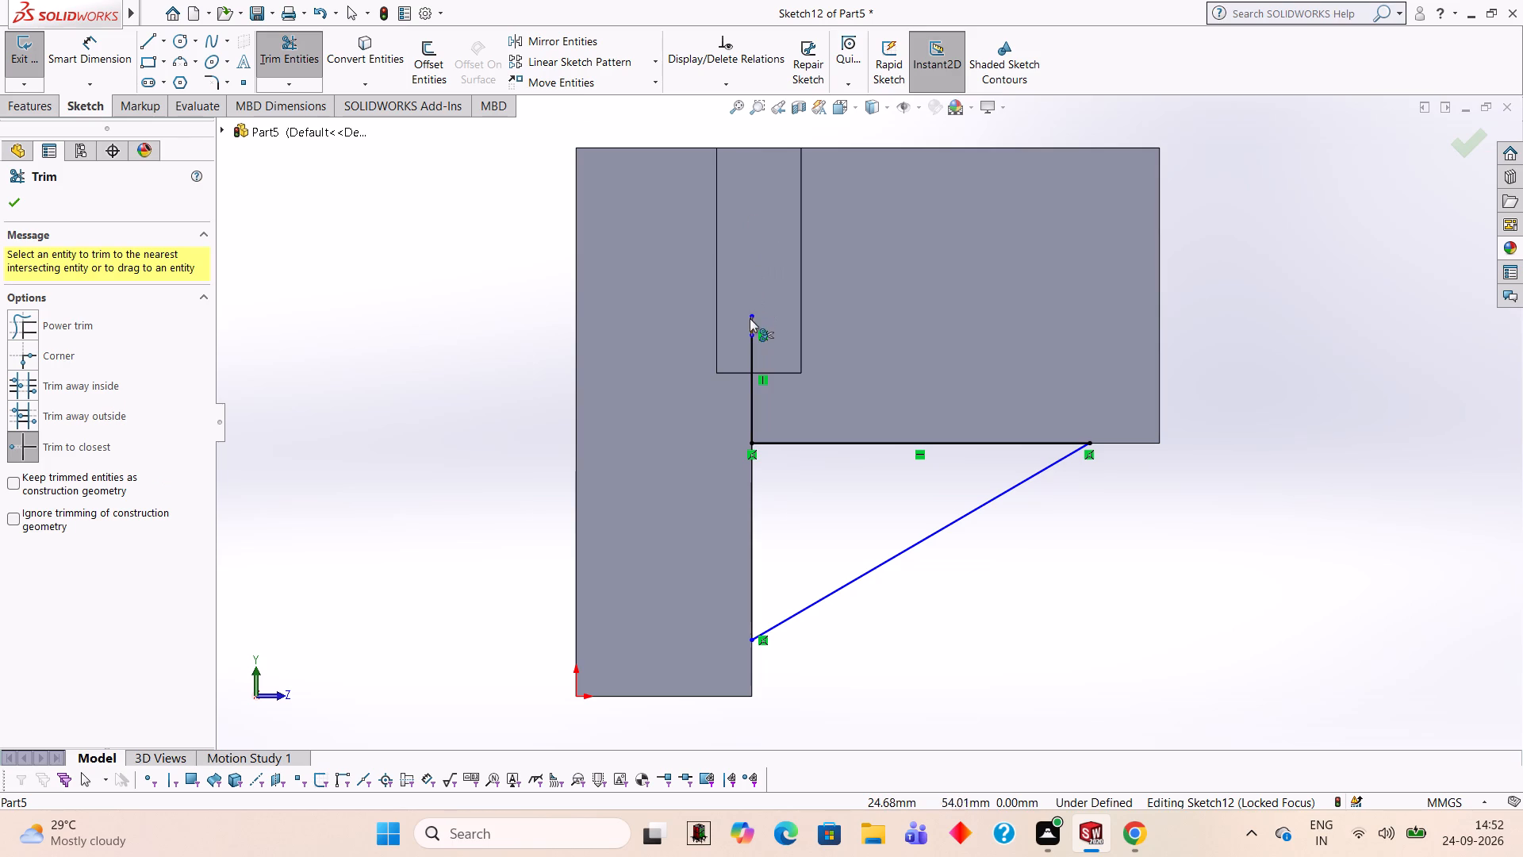
left_click(750, 325)
left_click(750, 340)
left_click(751, 326)
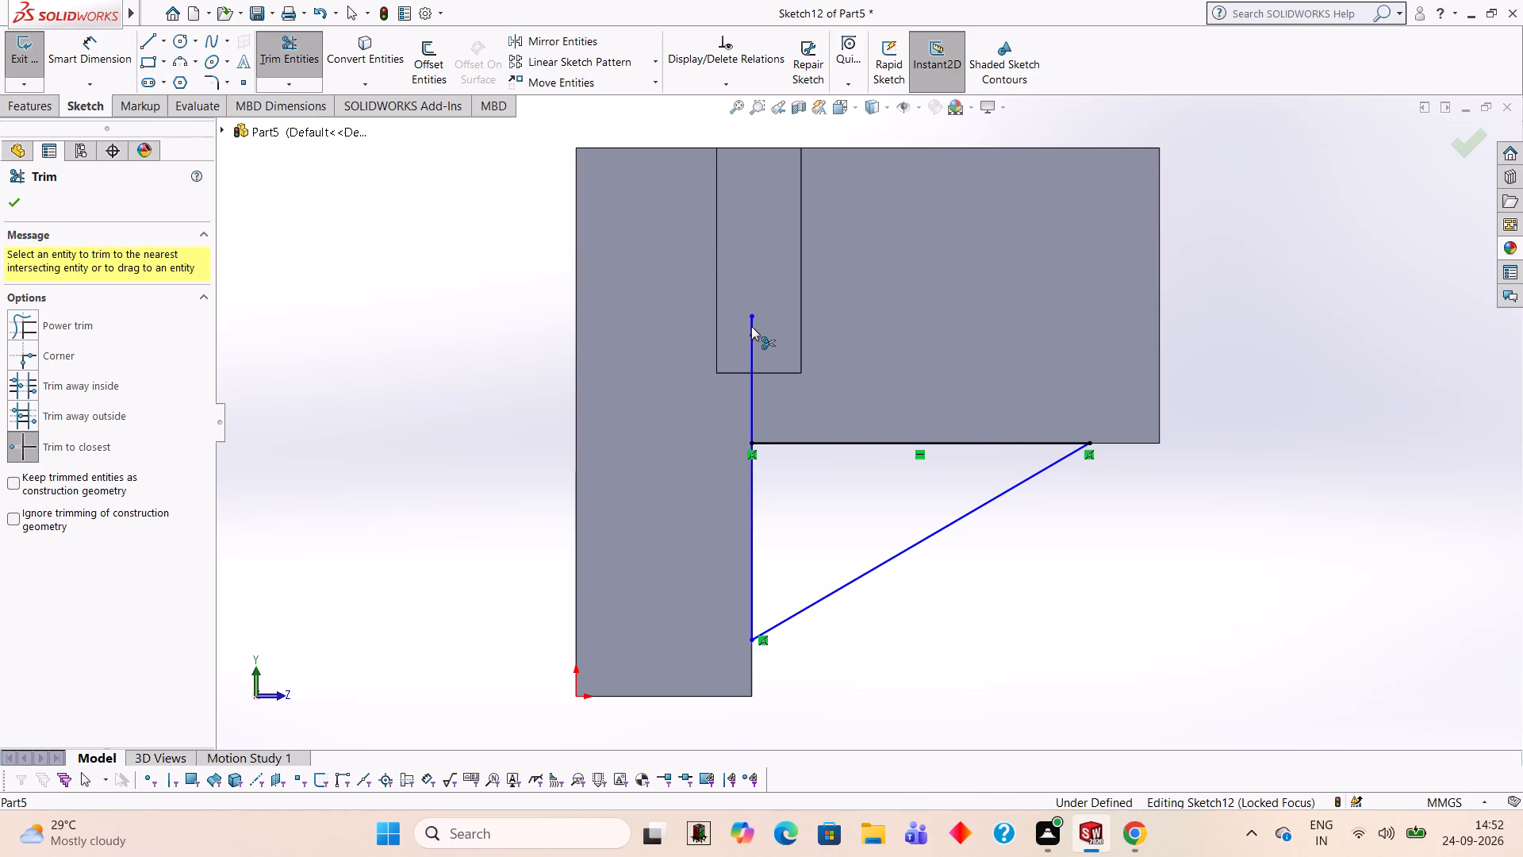
left_click(751, 326)
left_click(751, 351)
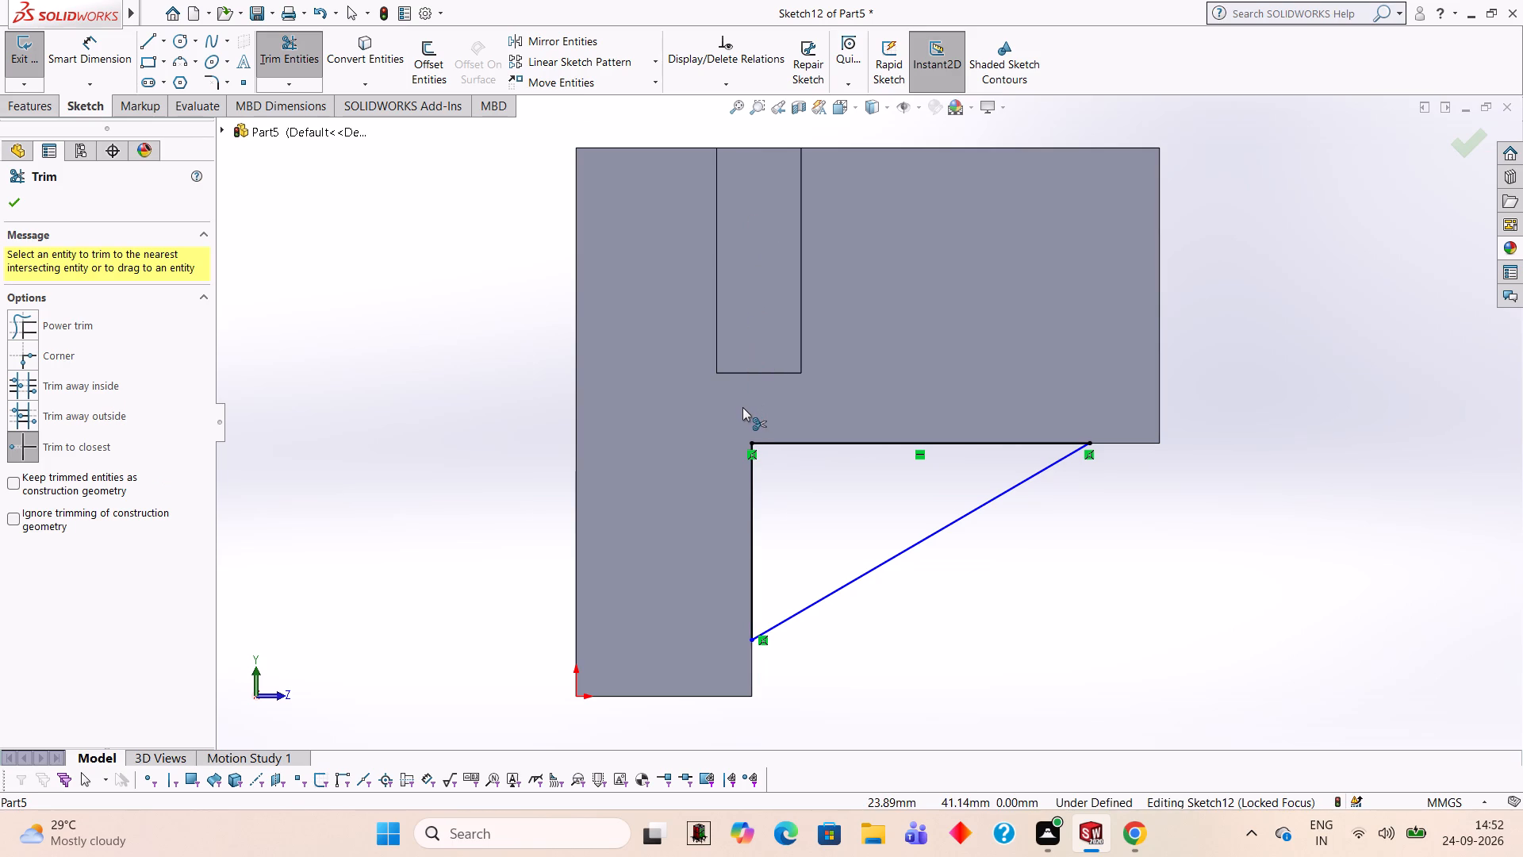
left_click(752, 536)
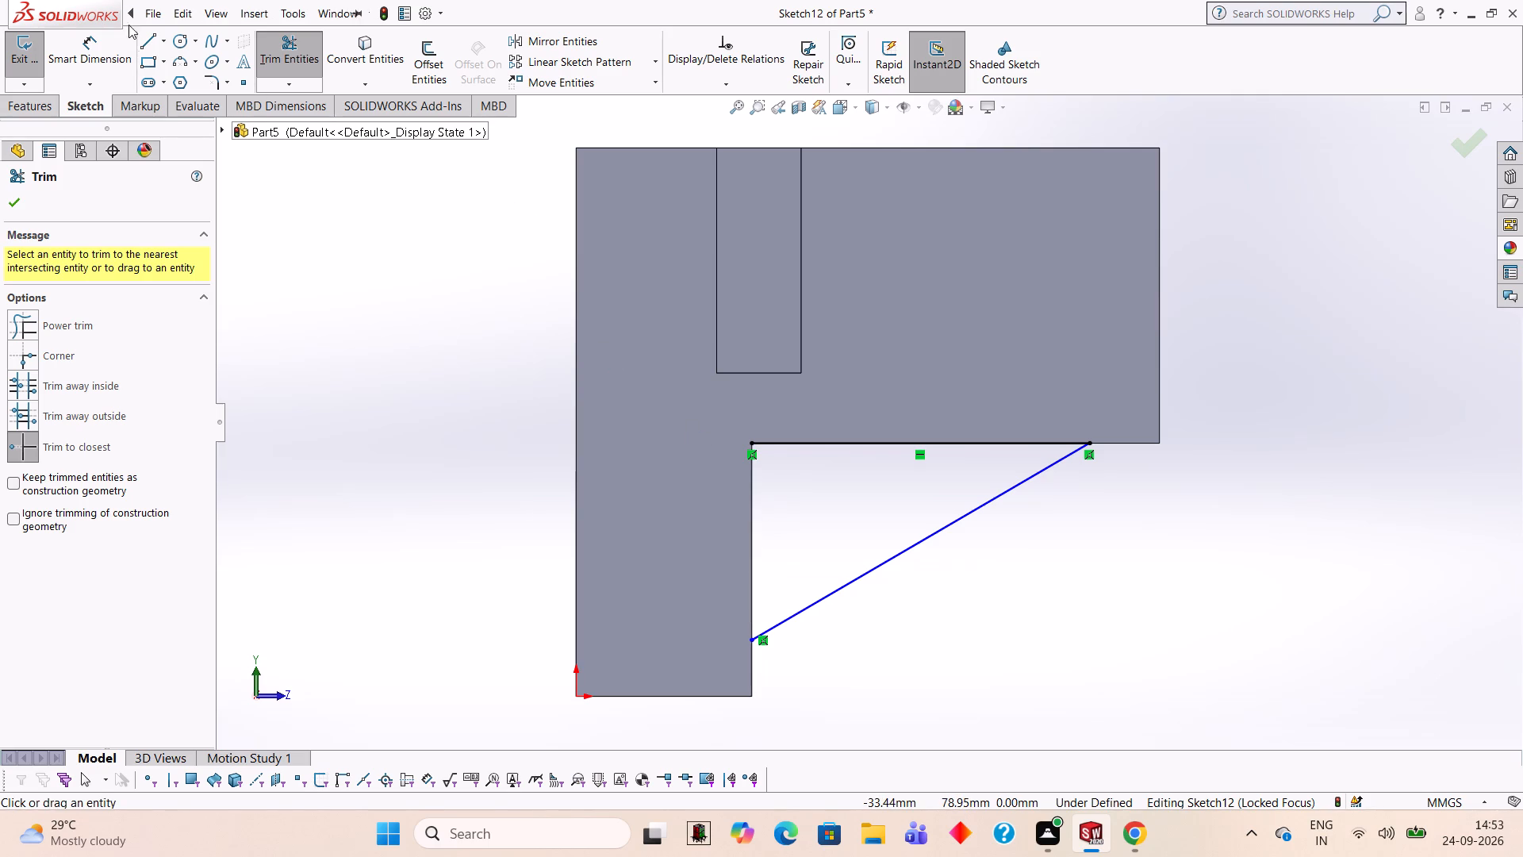
Close the triangular profile with a vertical line about 28 mm long from the sloped line's lower end to the inner corner.
left_click(157, 33)
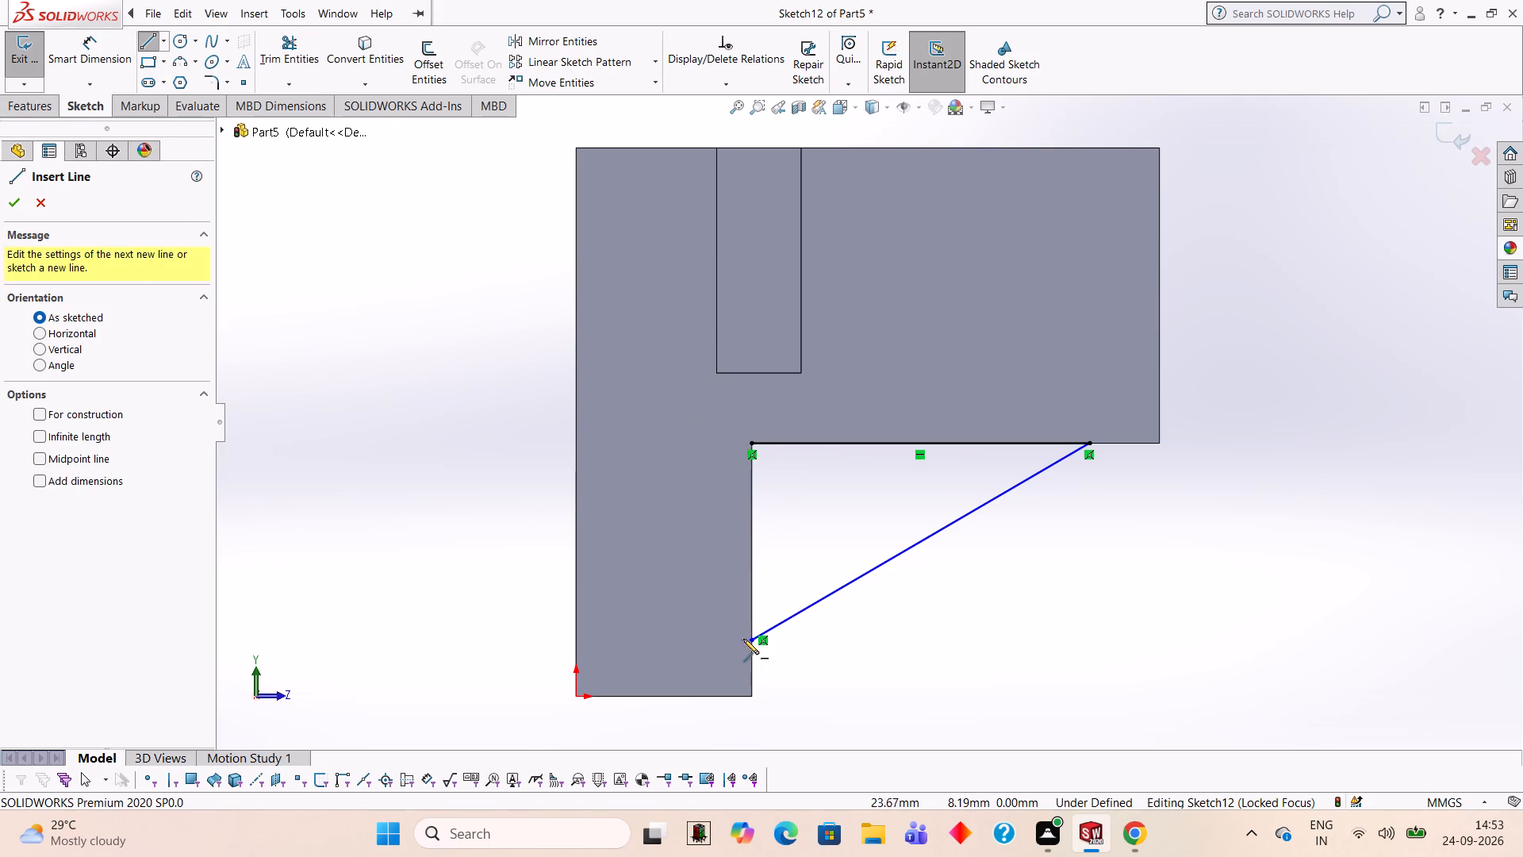
left_click(748, 640)
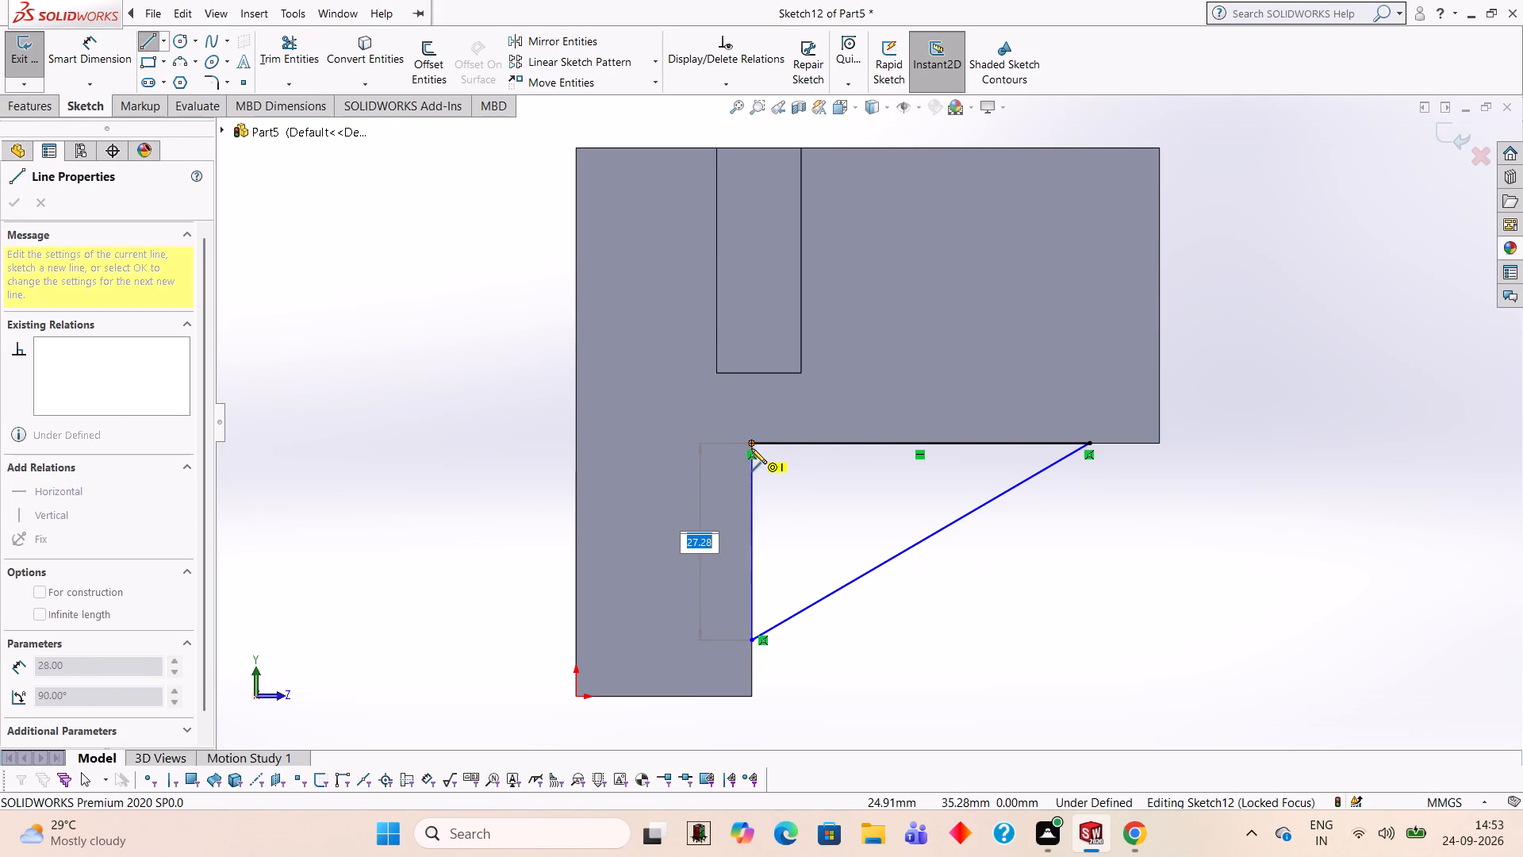
left_click(751, 441)
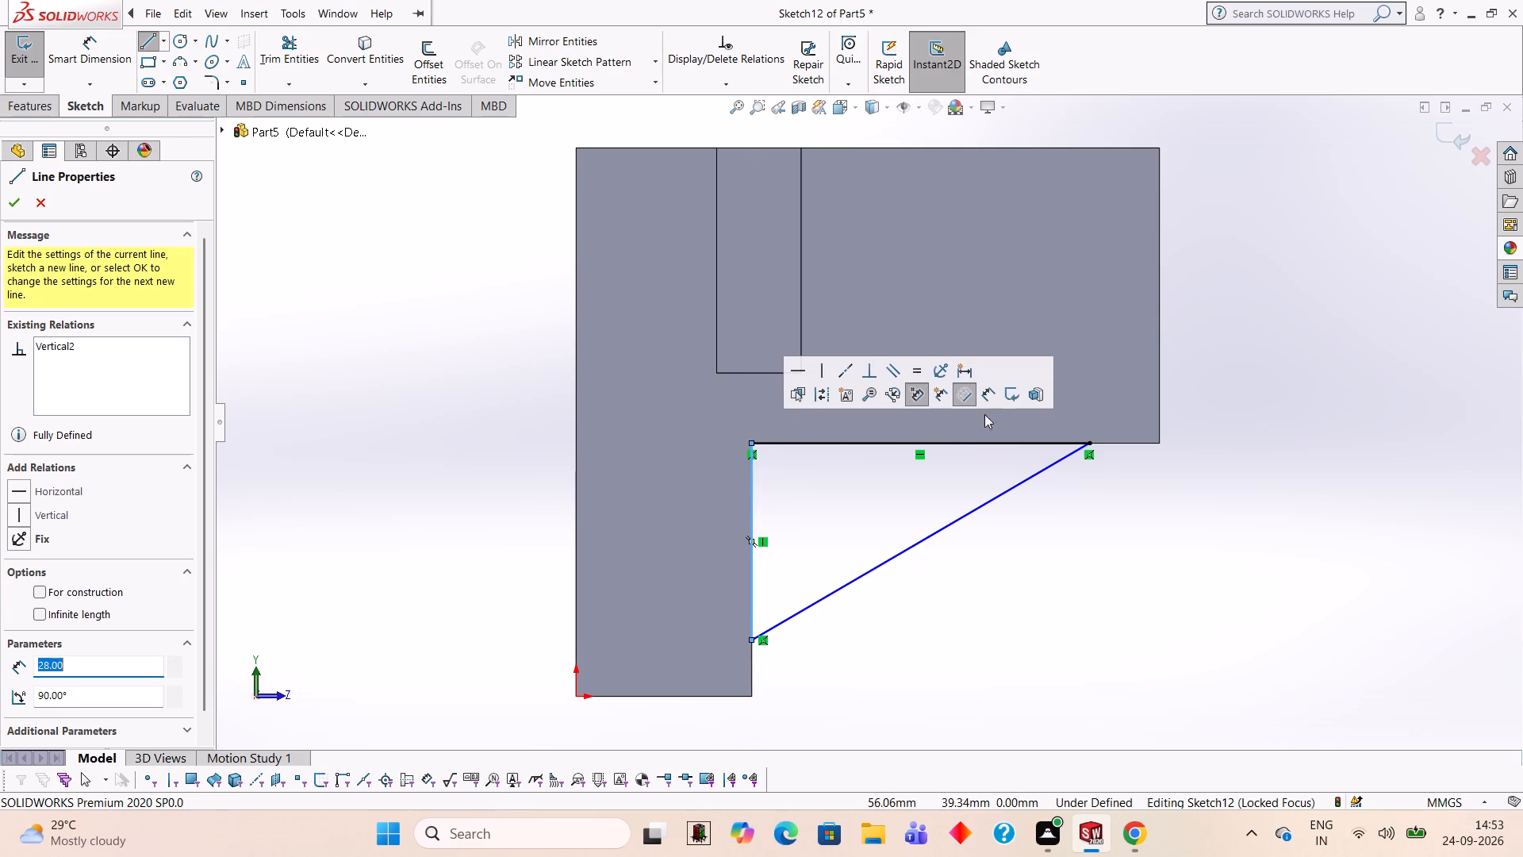
key("Escape")
Extrude the triangular profile 18 mm blind in the reversed direction, merged with the body beneath the arm.
middle_click_drag(1302, 402, 1187, 346)
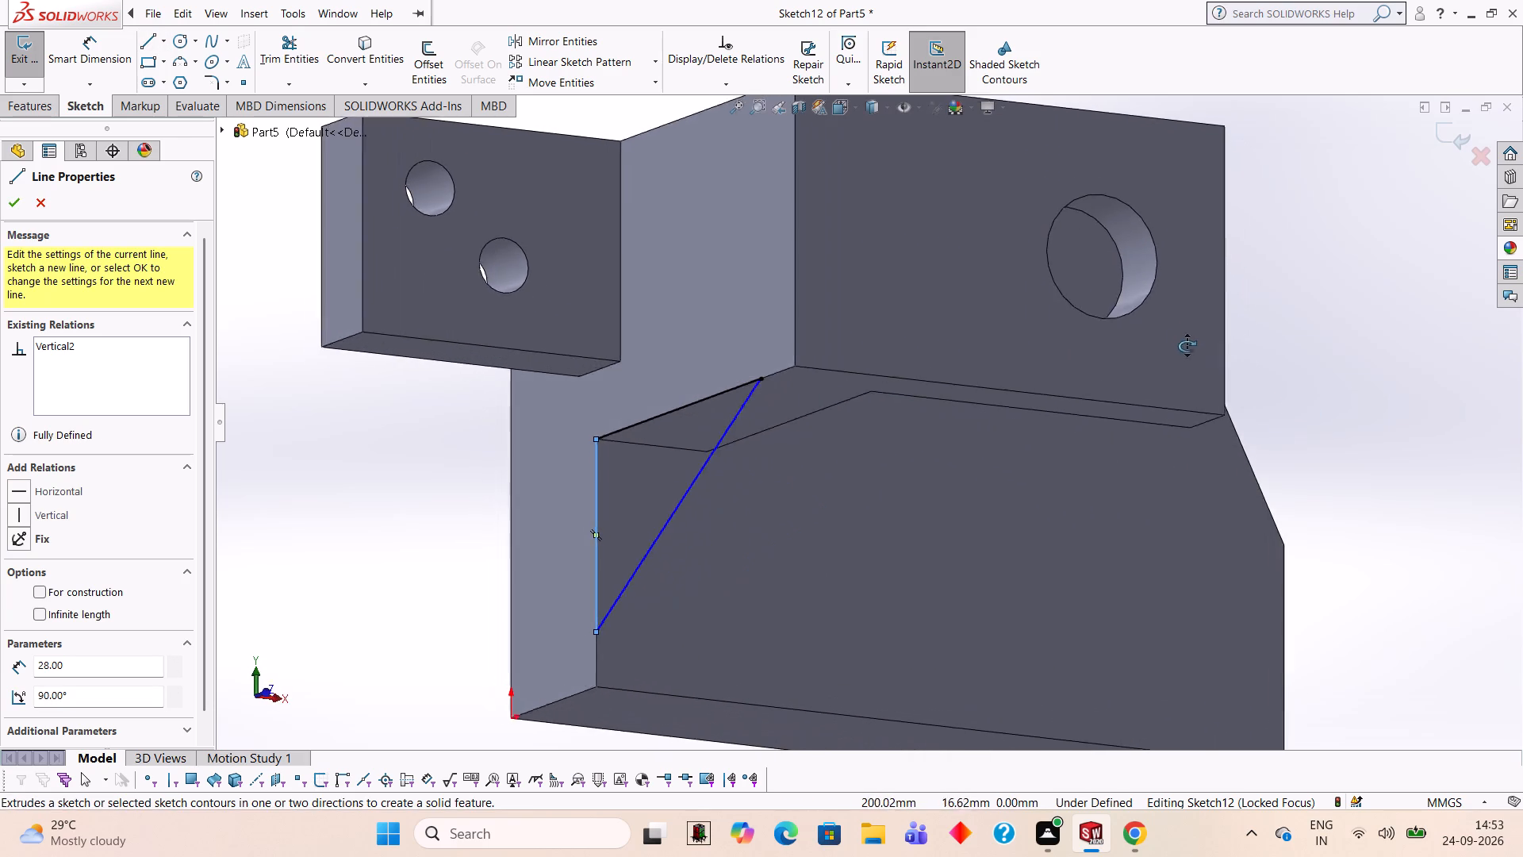
middle_click_drag(1187, 346, 1181, 343)
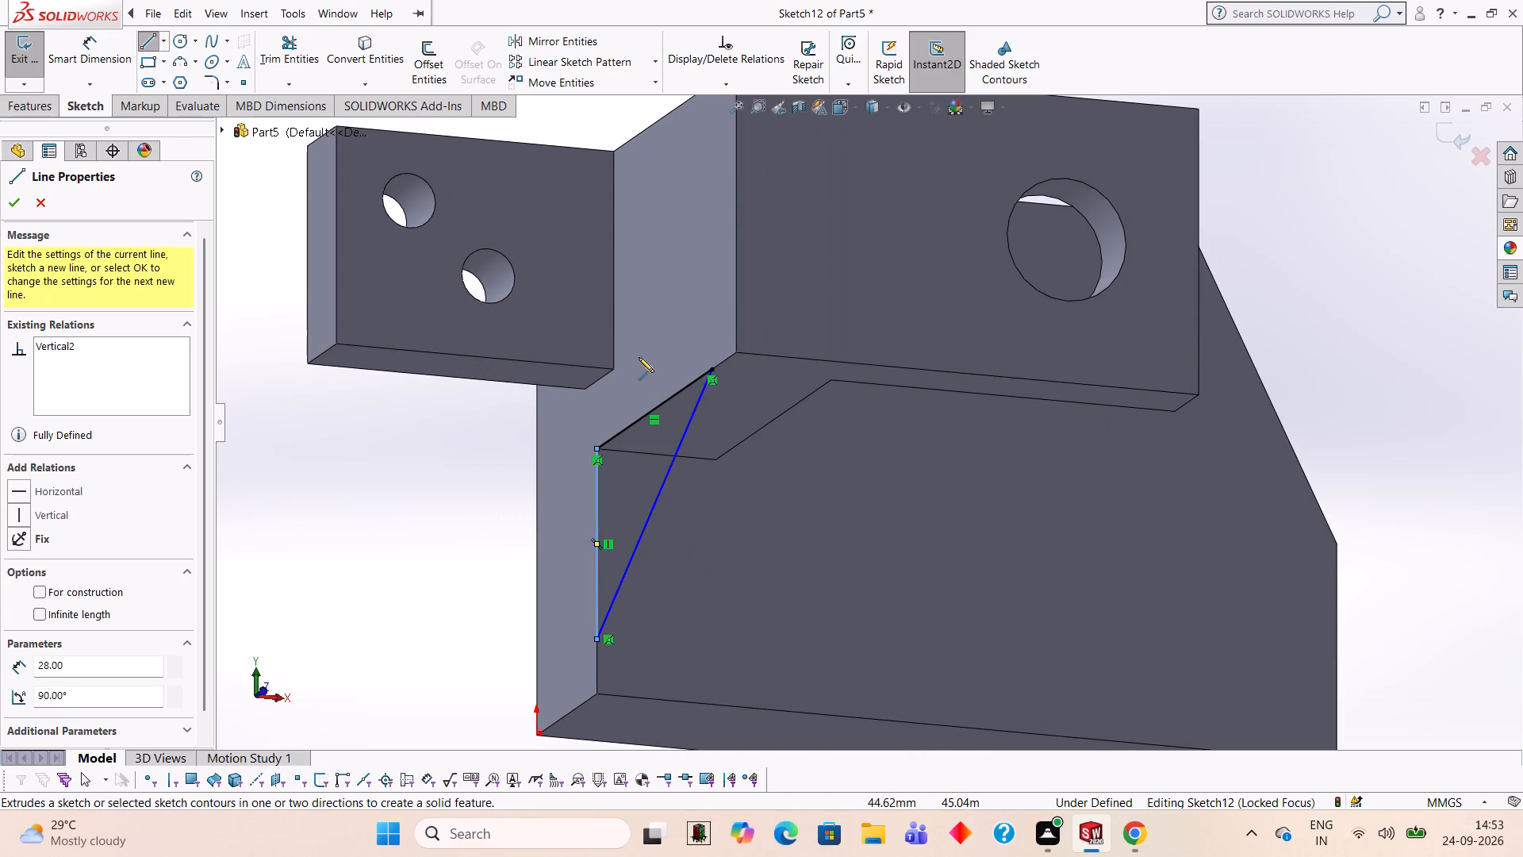
left_click(21, 112)
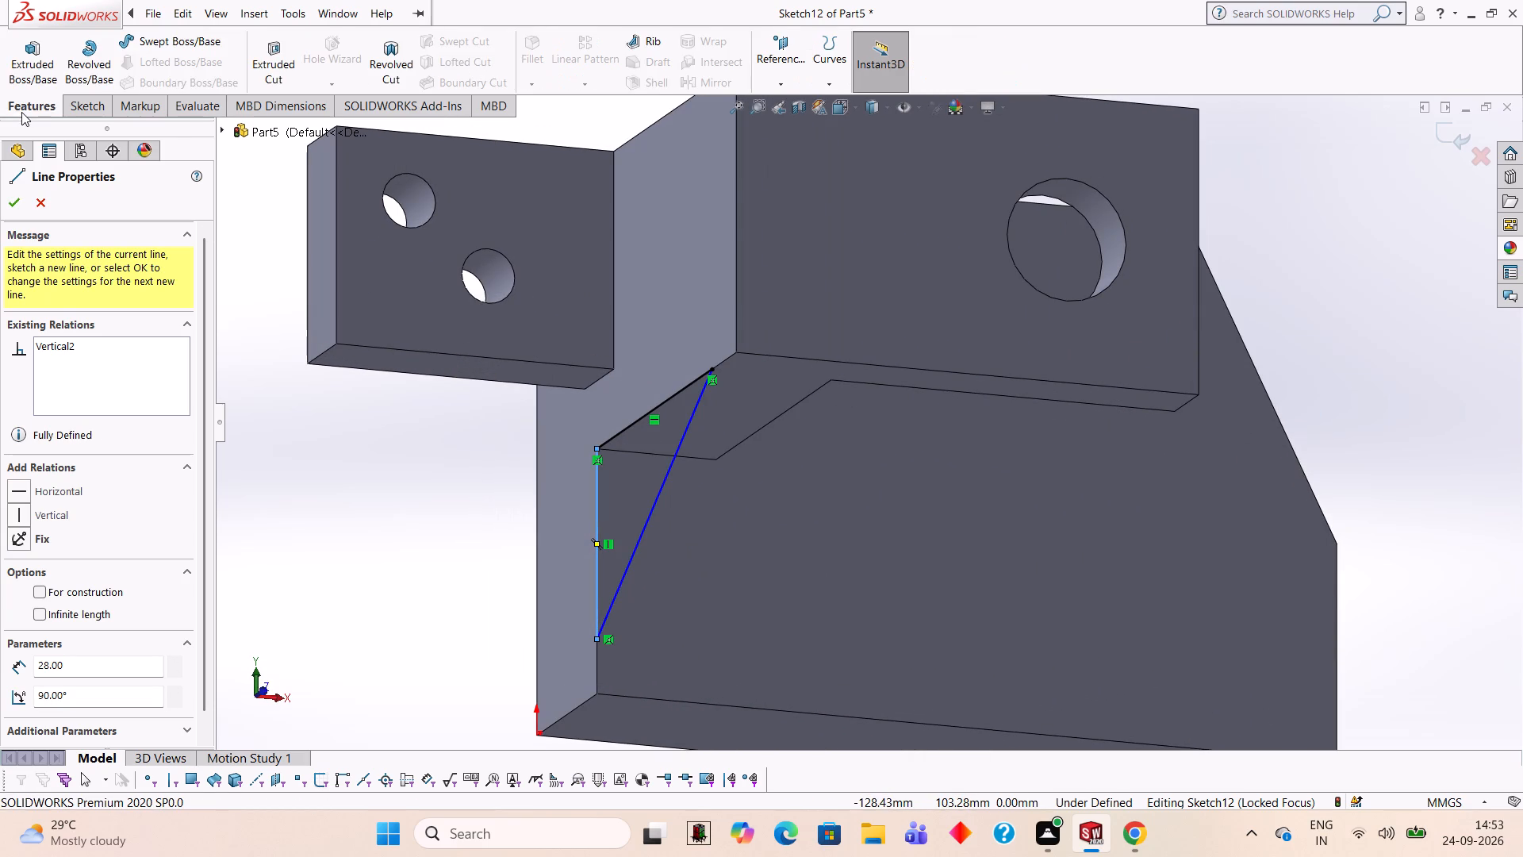
left_click(30, 73)
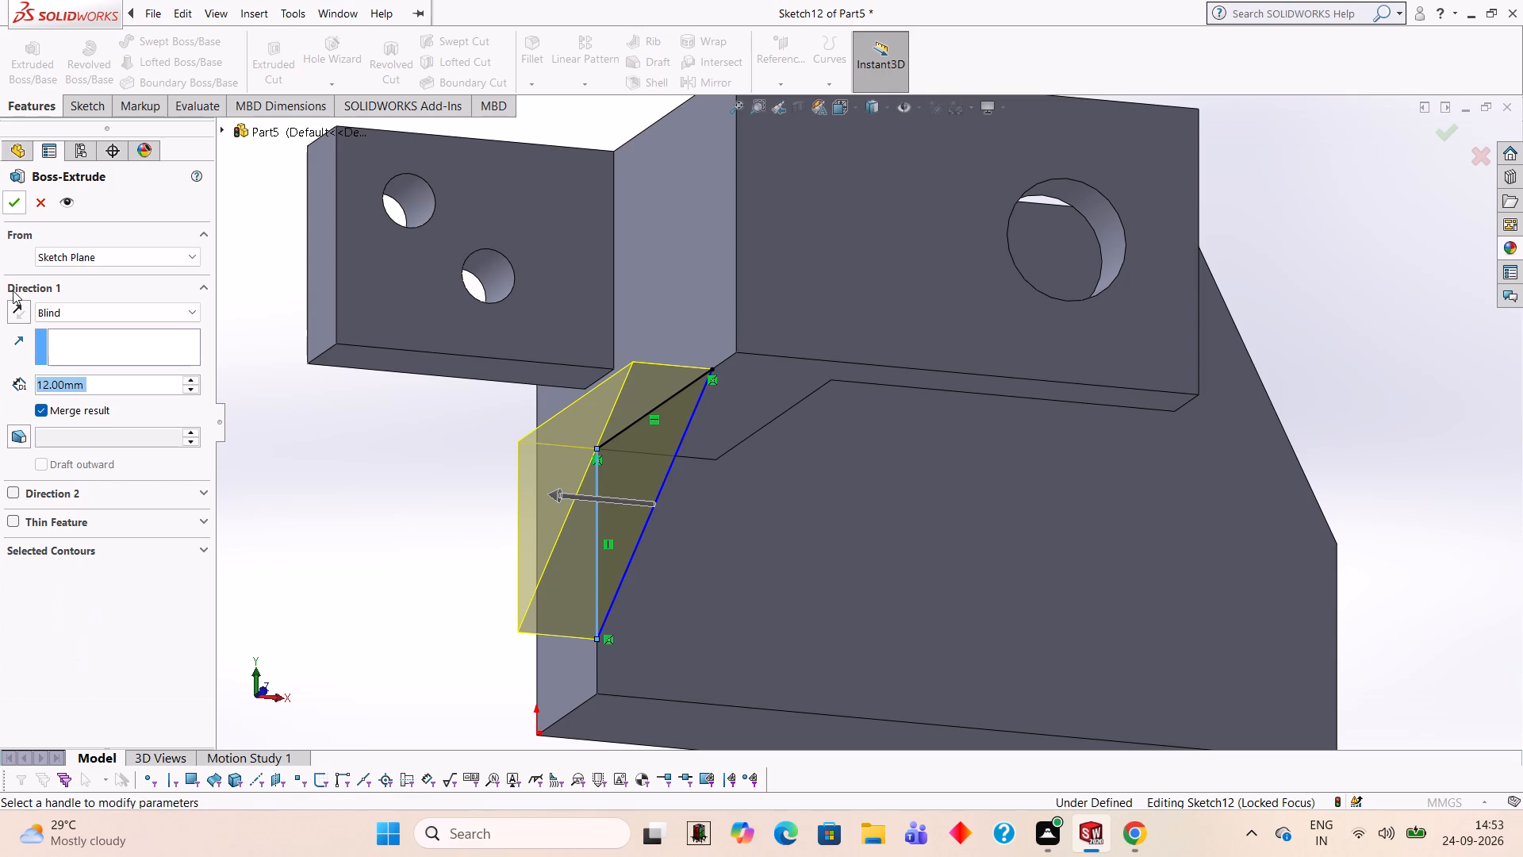
left_click(21, 305)
left_click(141, 384)
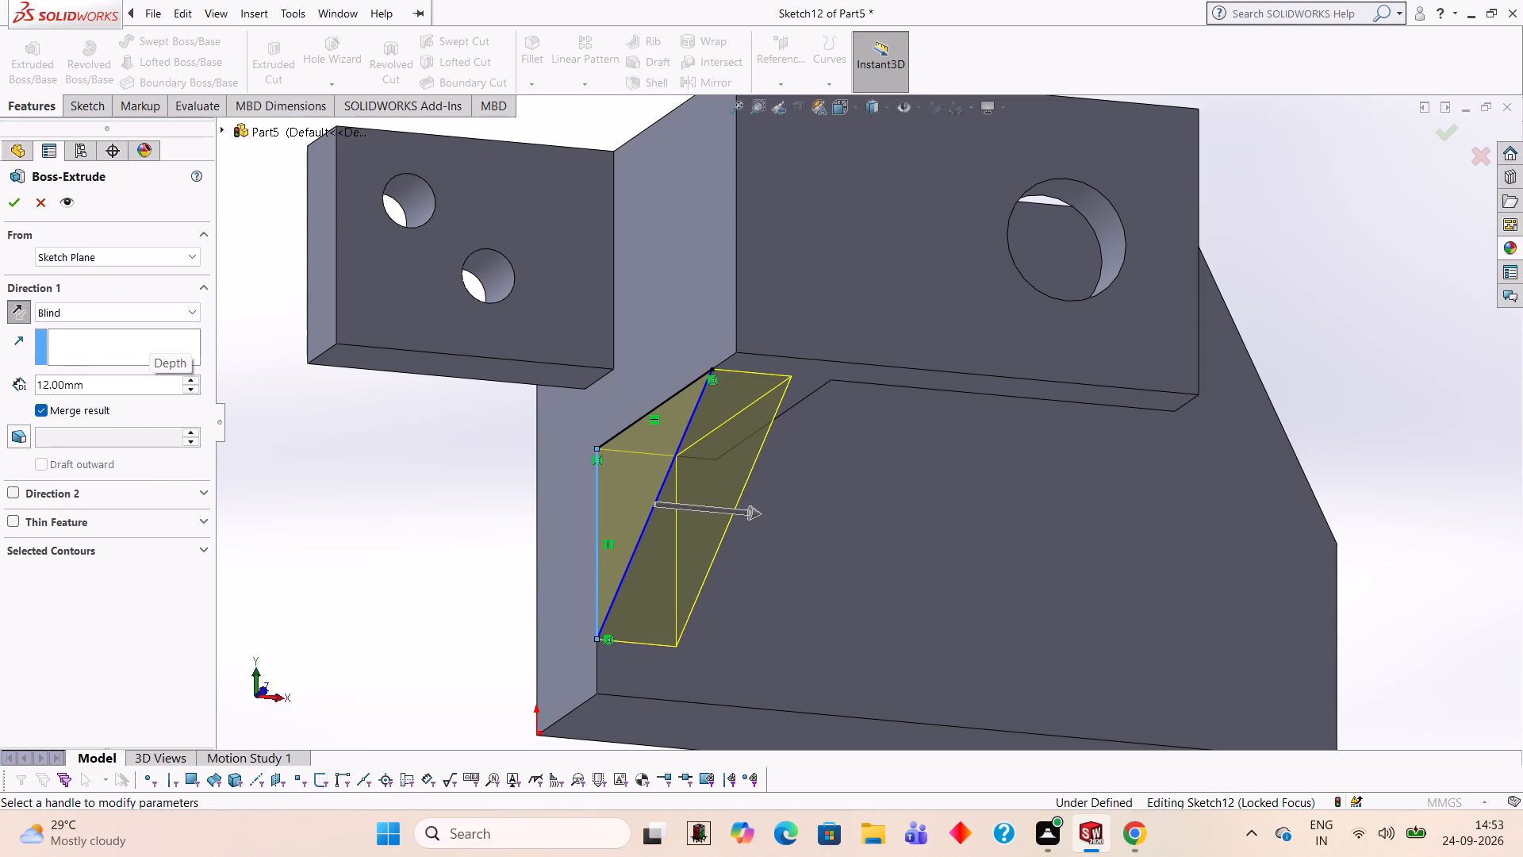
key("BackSpace")
key("BackSpace")
key("BackSpace")
key("BackSpace")
key("BackSpace")
key("BackSpace")
key("BackSpace")
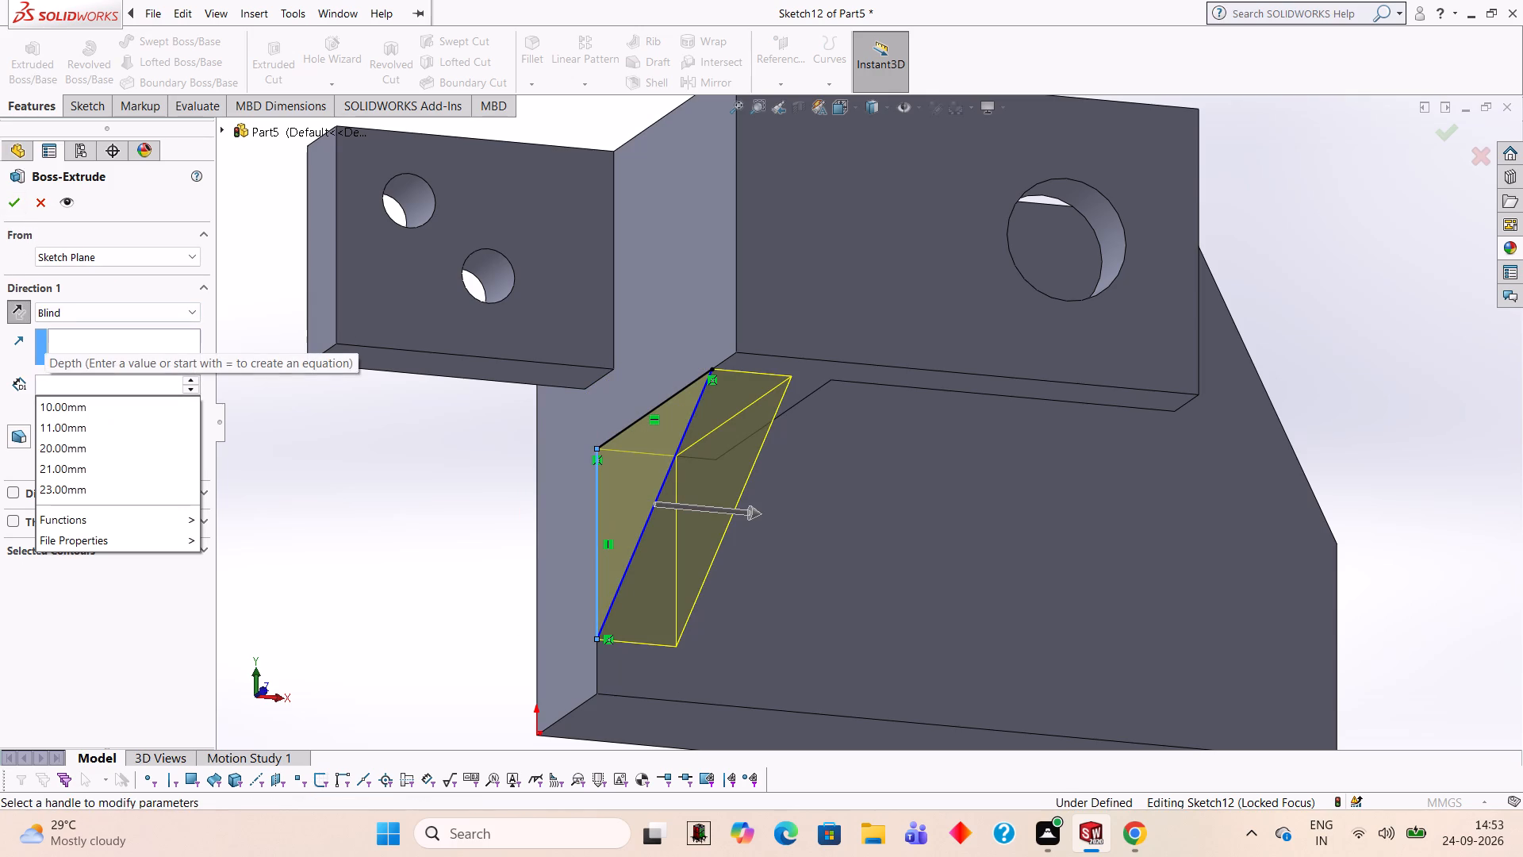
type("18")
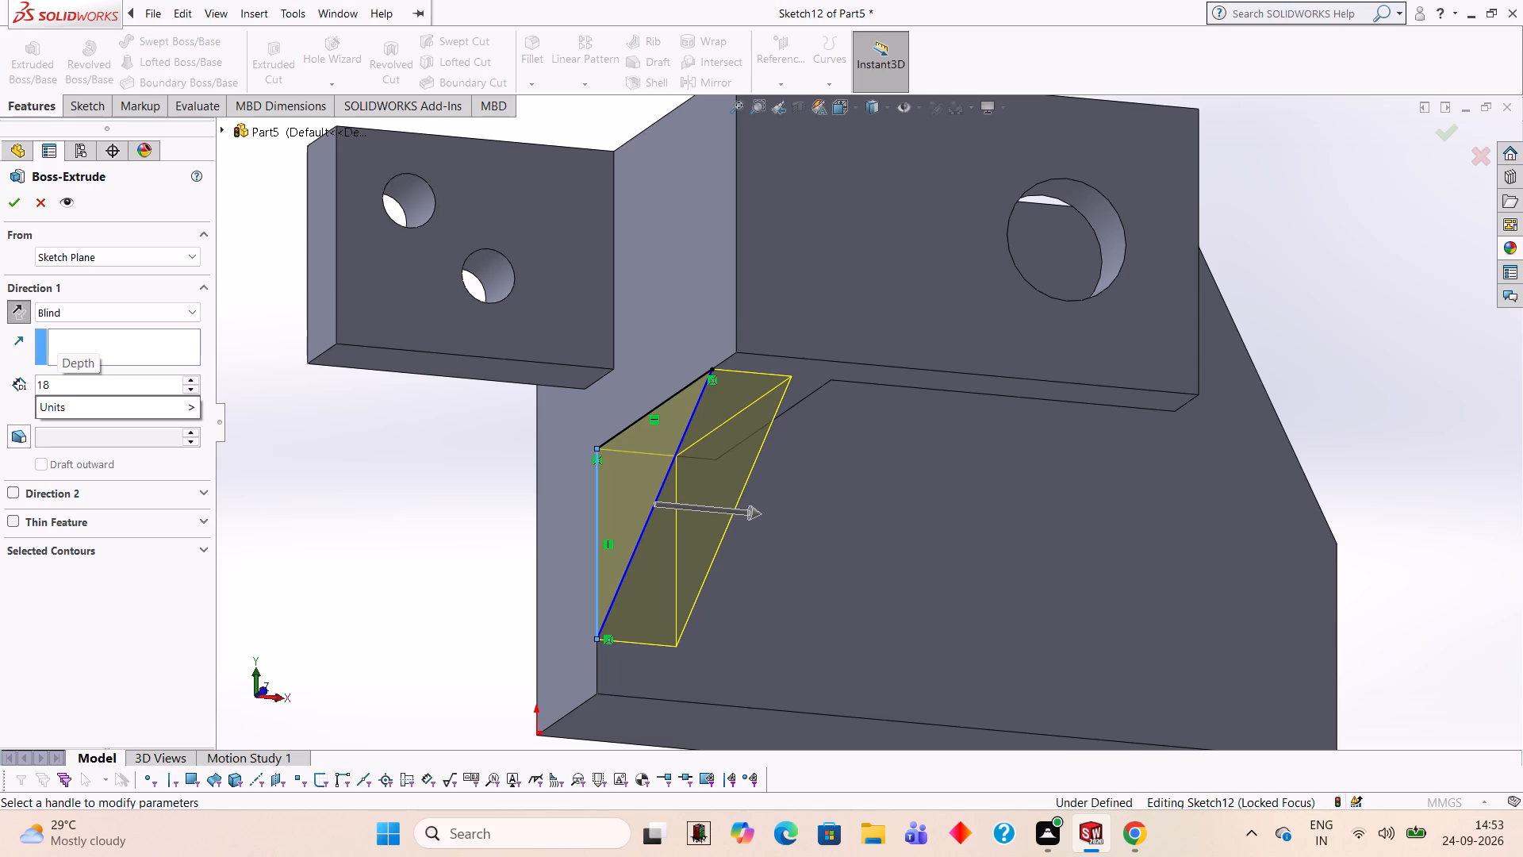
key("Return")
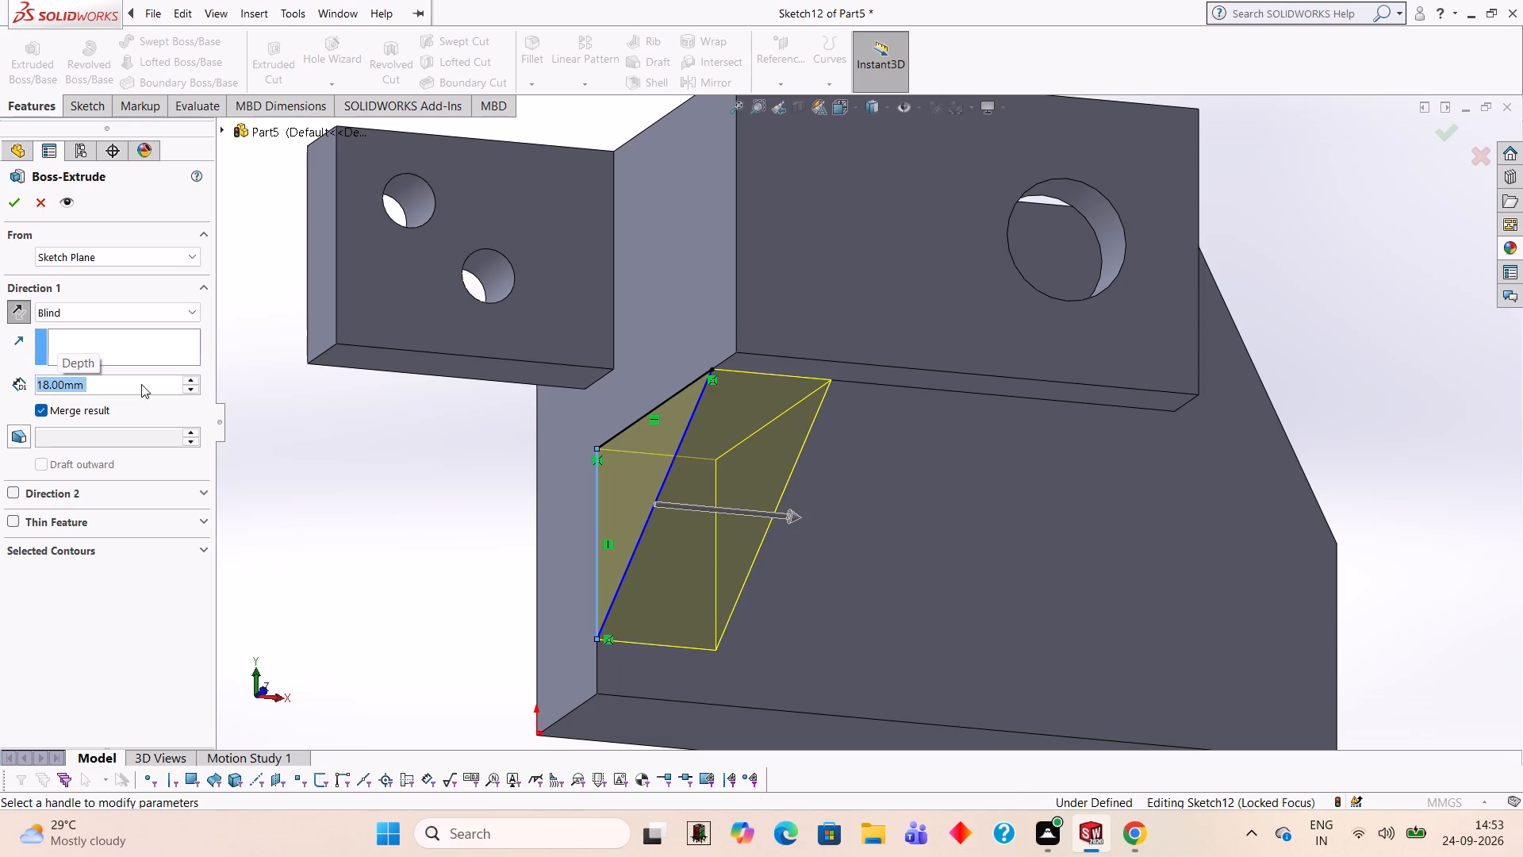
middle_click_drag(850, 459, 821, 465)
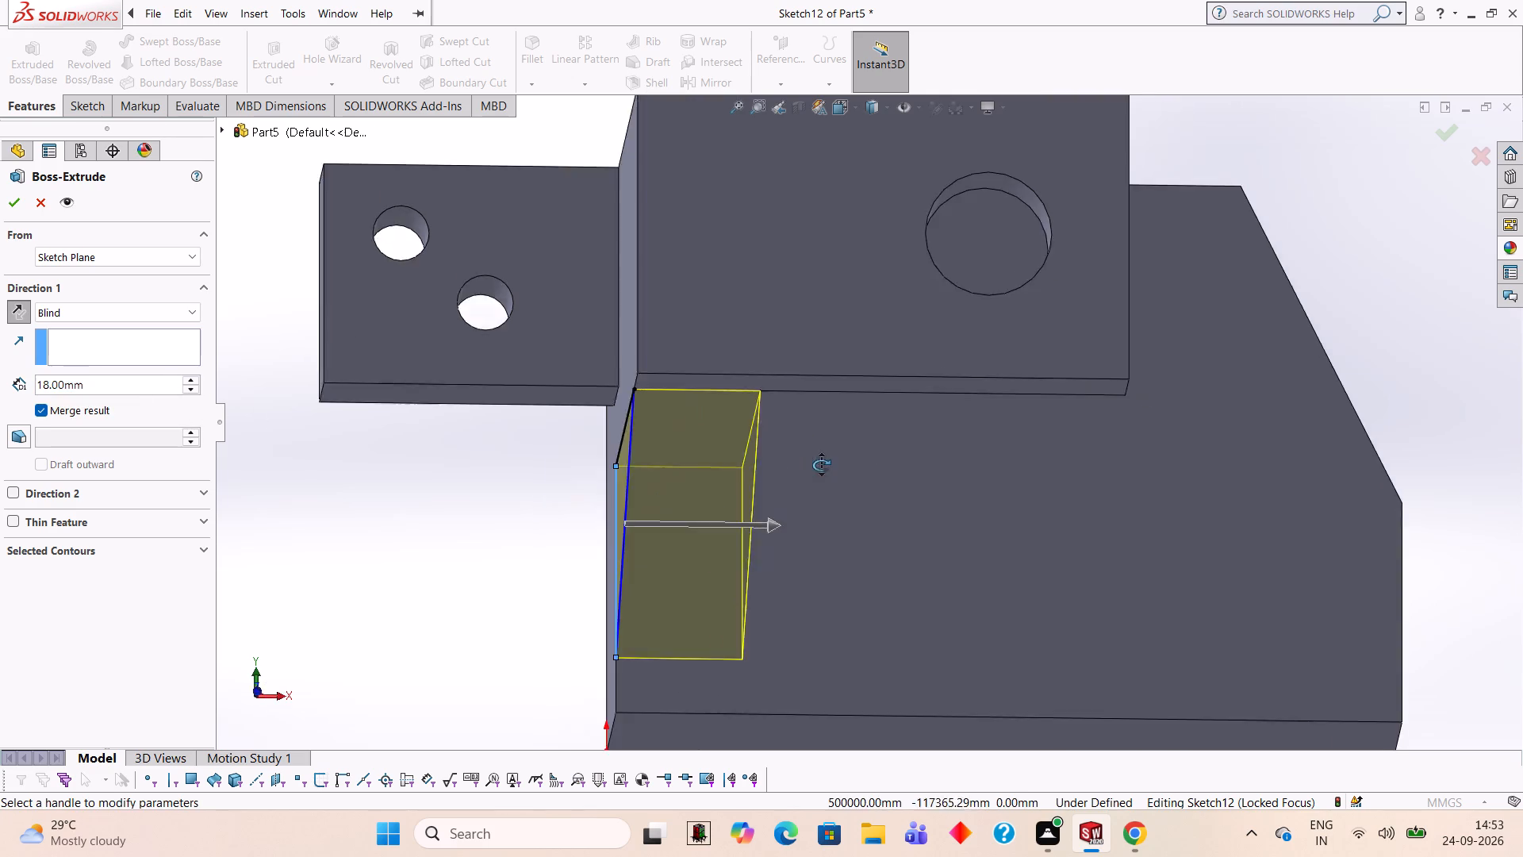
middle_click_drag(821, 465, 815, 460)
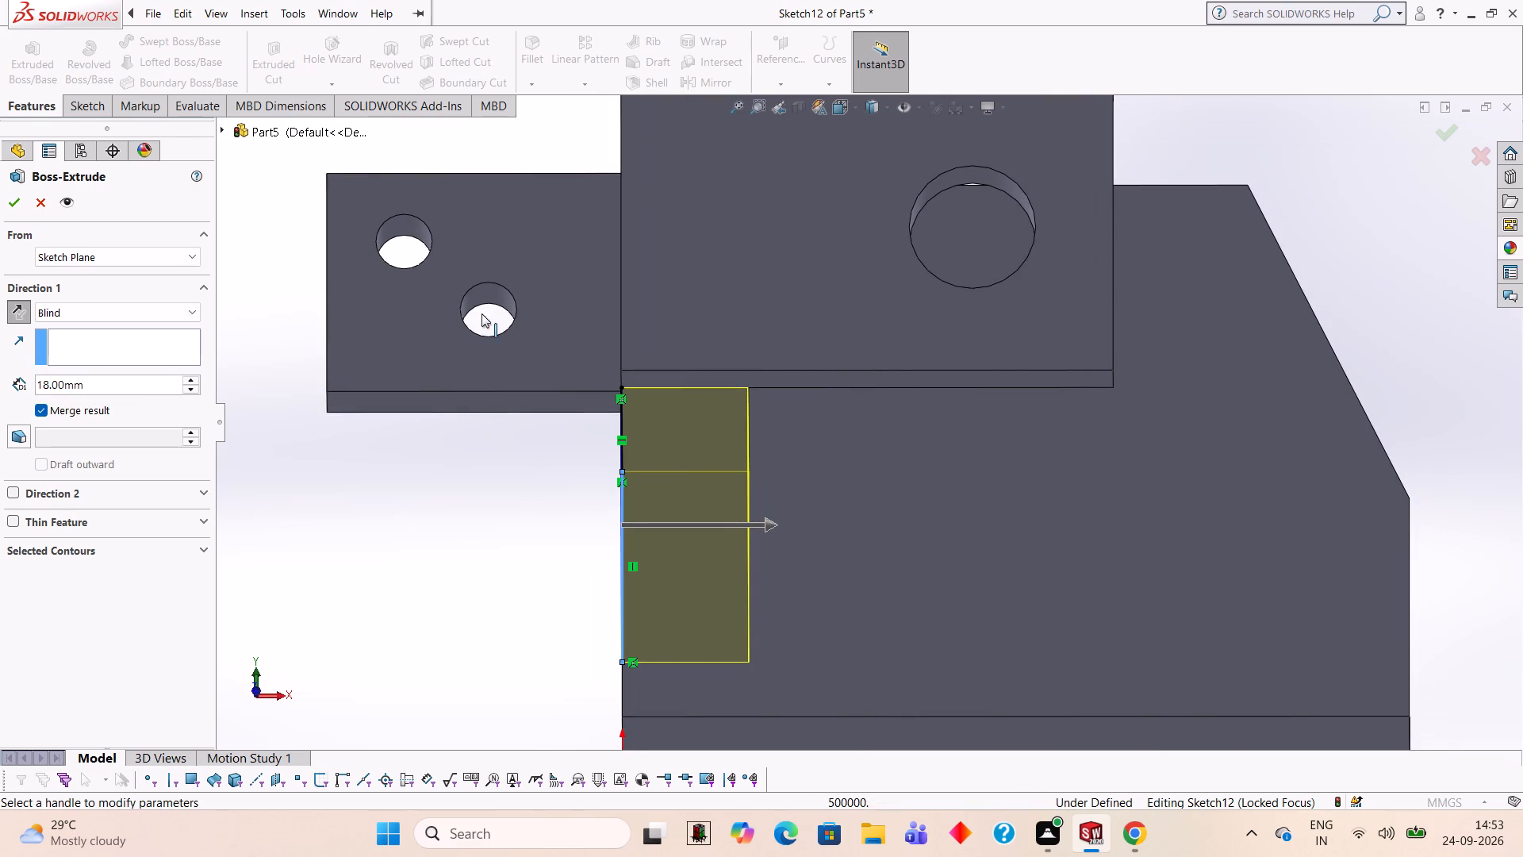
left_click(9, 203)
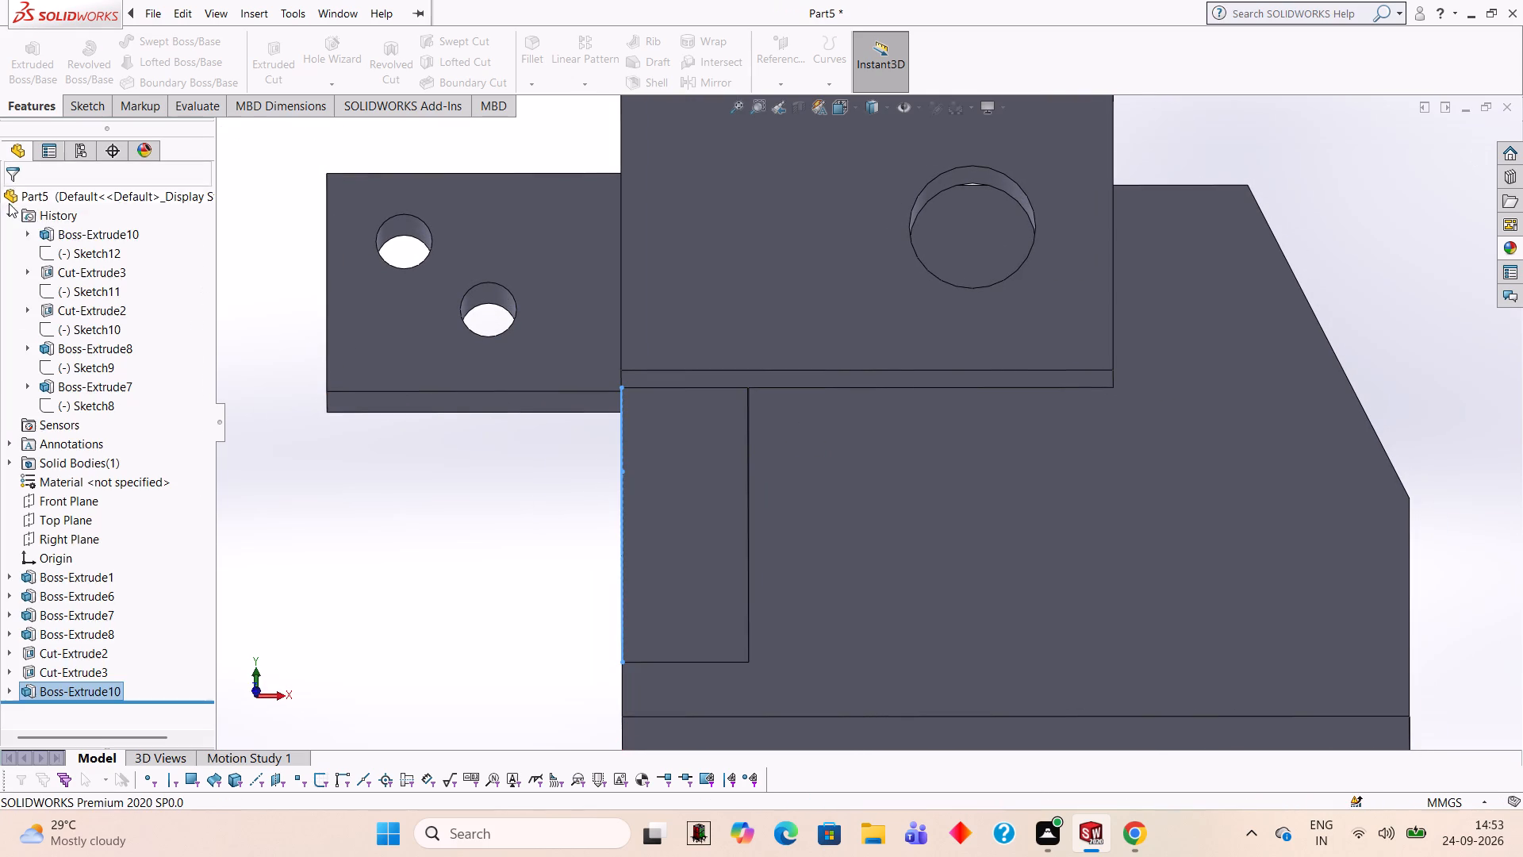
left_click(362, 509)
Examine the extruded rib and its fit with the arm, block and side boss from several angles.
middle_click_drag(408, 545, 408, 418)
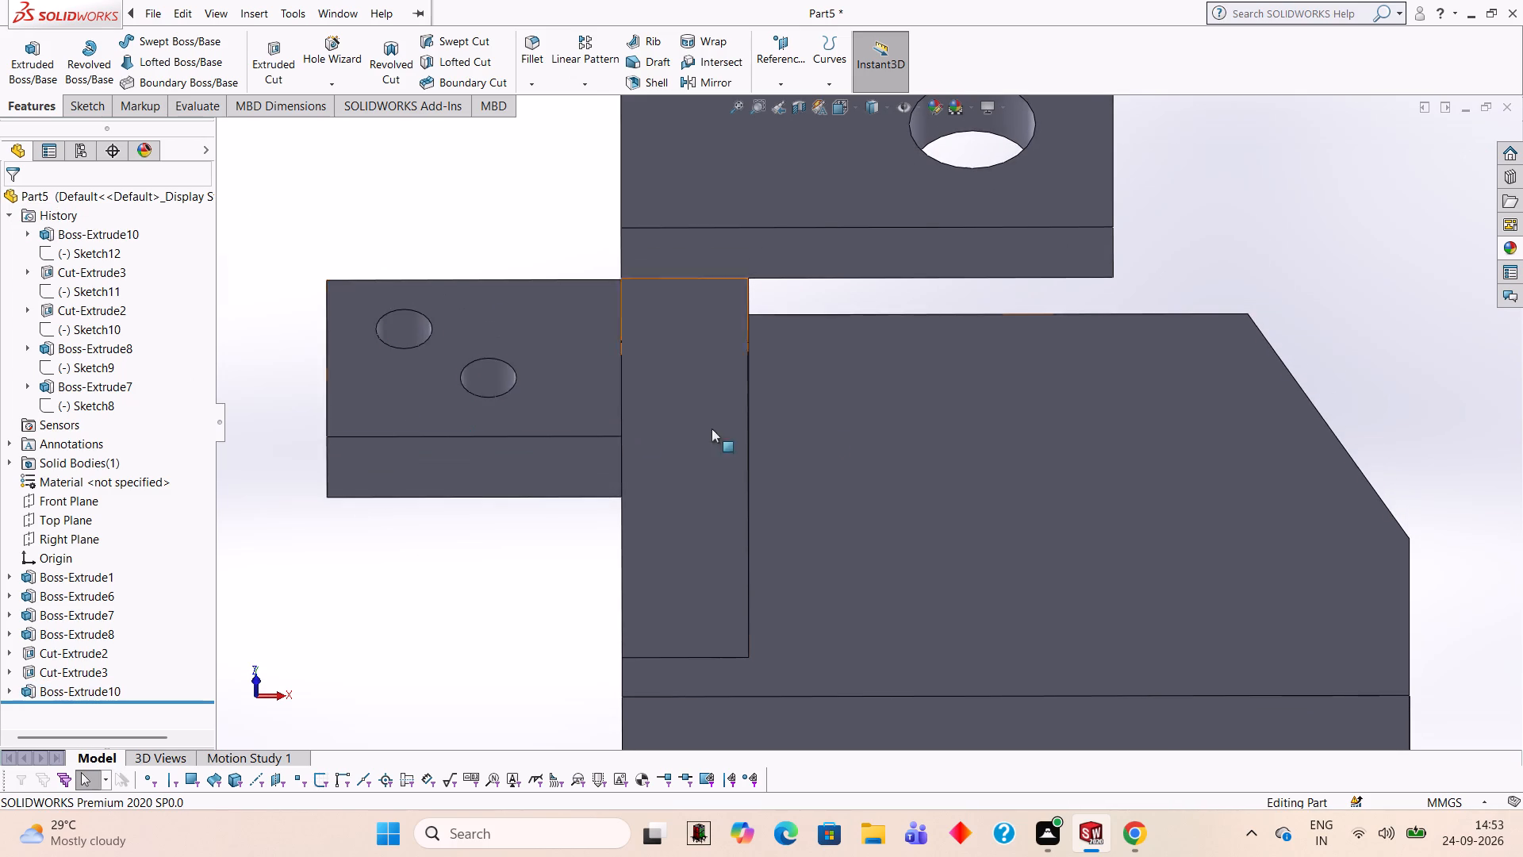
middle_click_drag(900, 424, 872, 439)
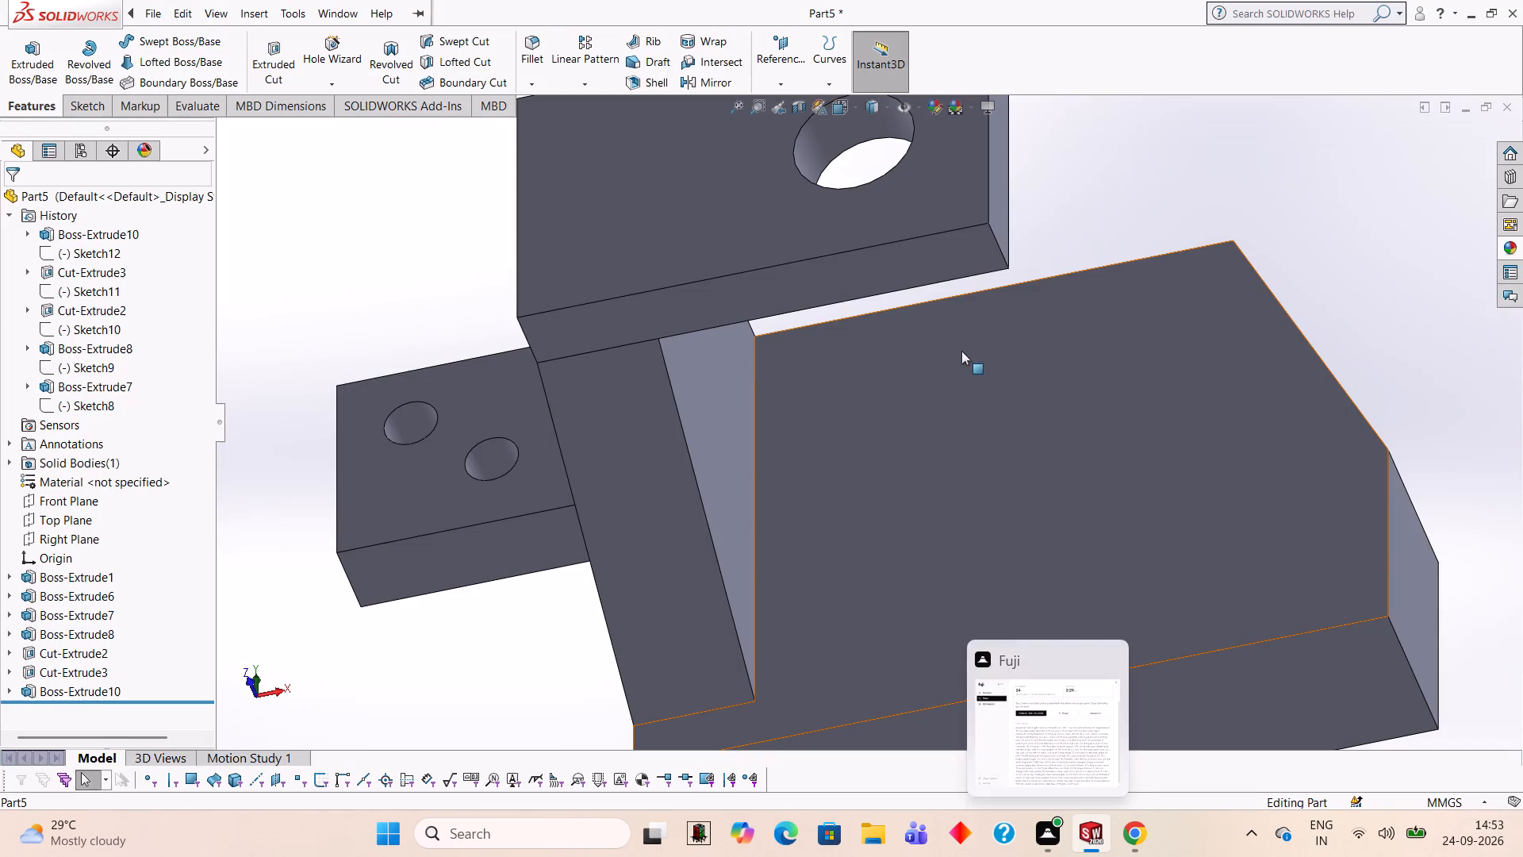
middle_click_drag(996, 394, 1080, 411)
scroll(1076, 410, "up", 3)
middle_click_drag(1189, 400, 1158, 384)
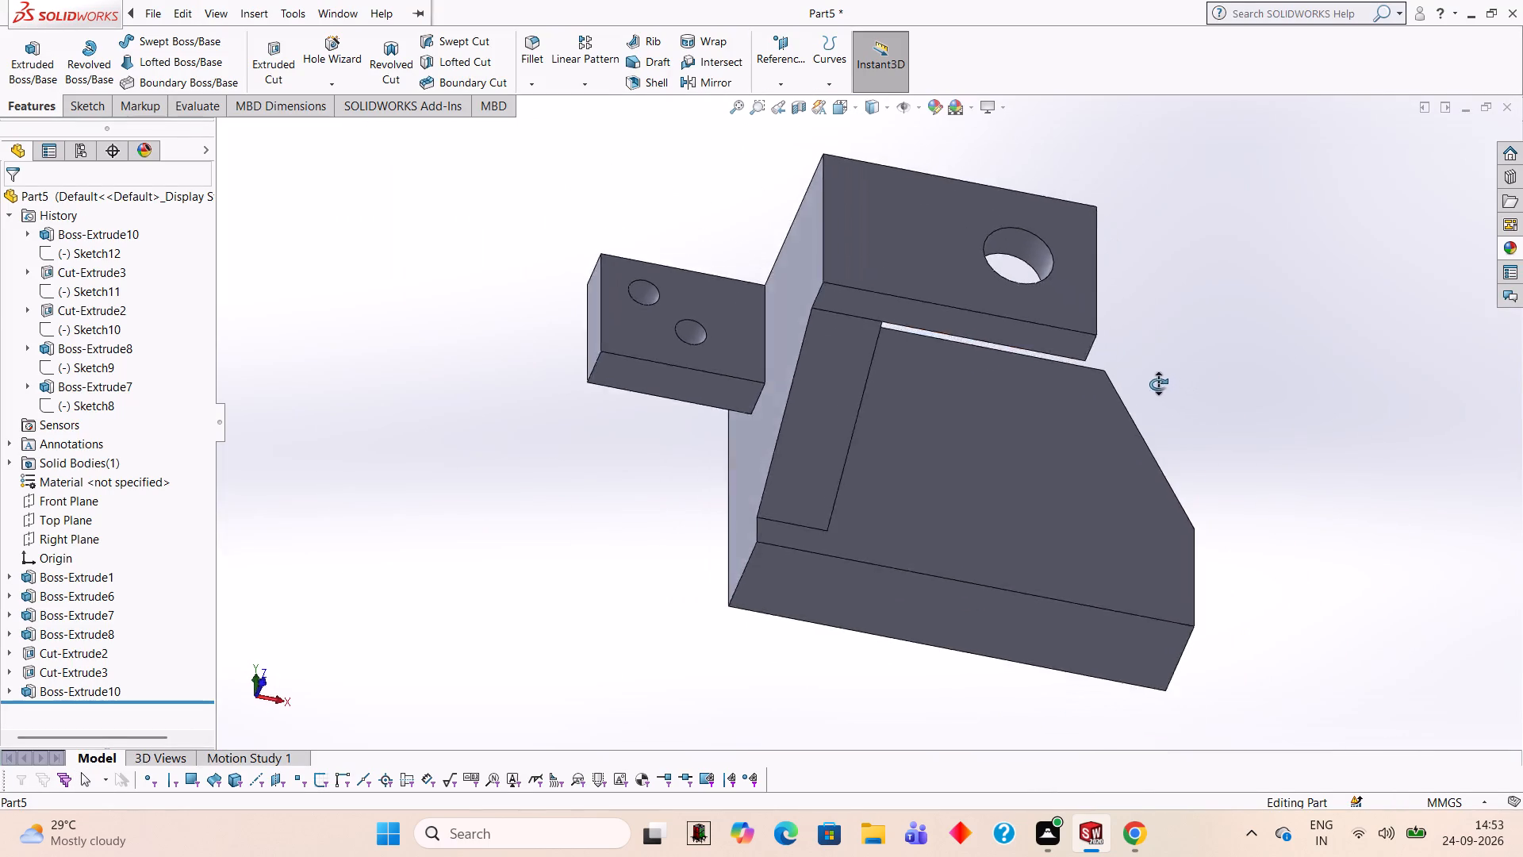
middle_click_drag(1158, 384, 1134, 276)
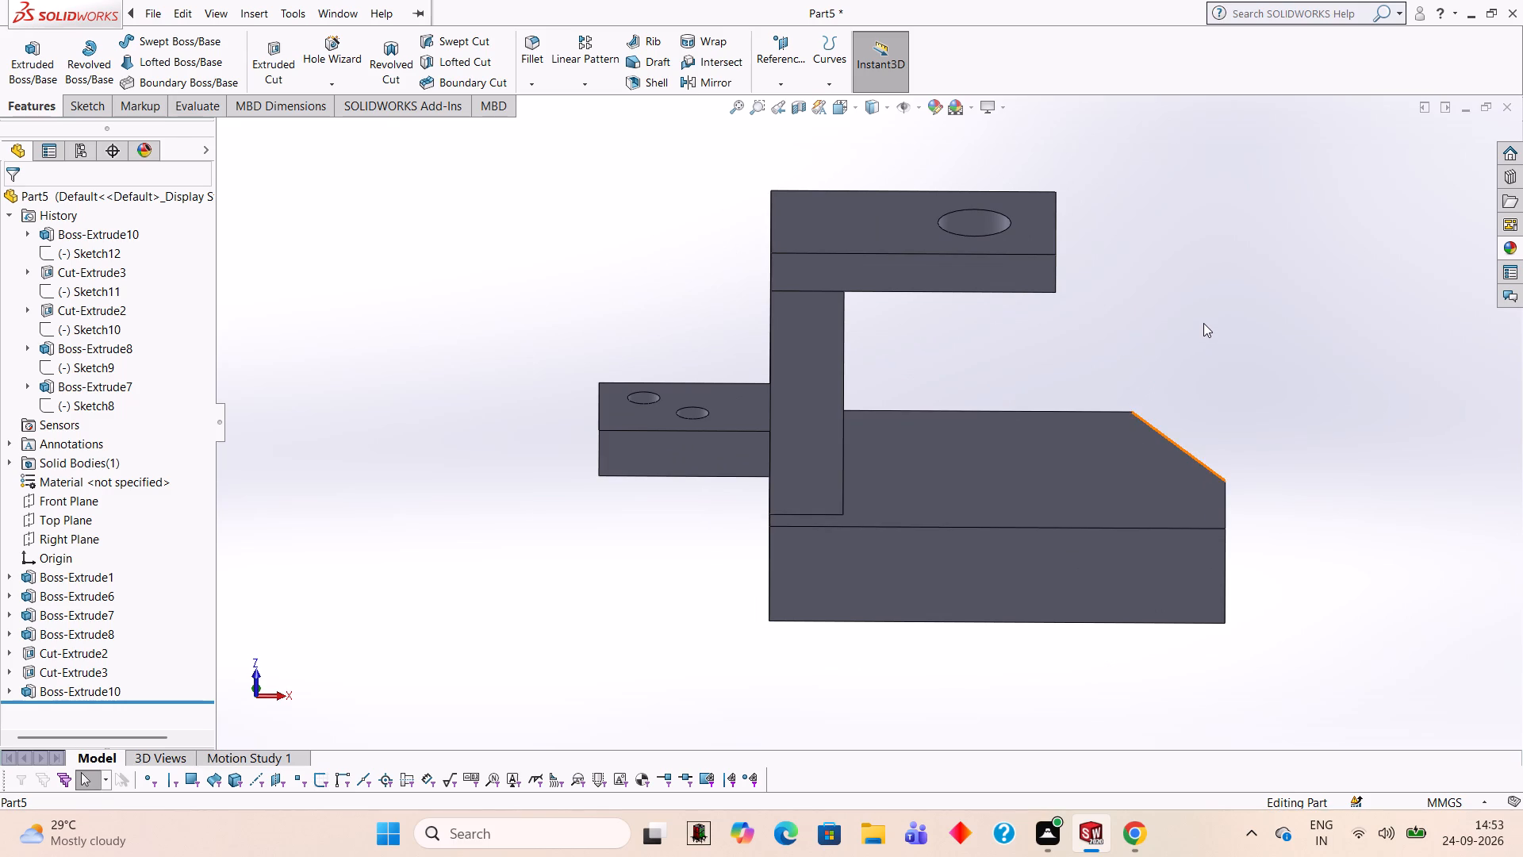
middle_click_drag(1203, 323, 1272, 309)
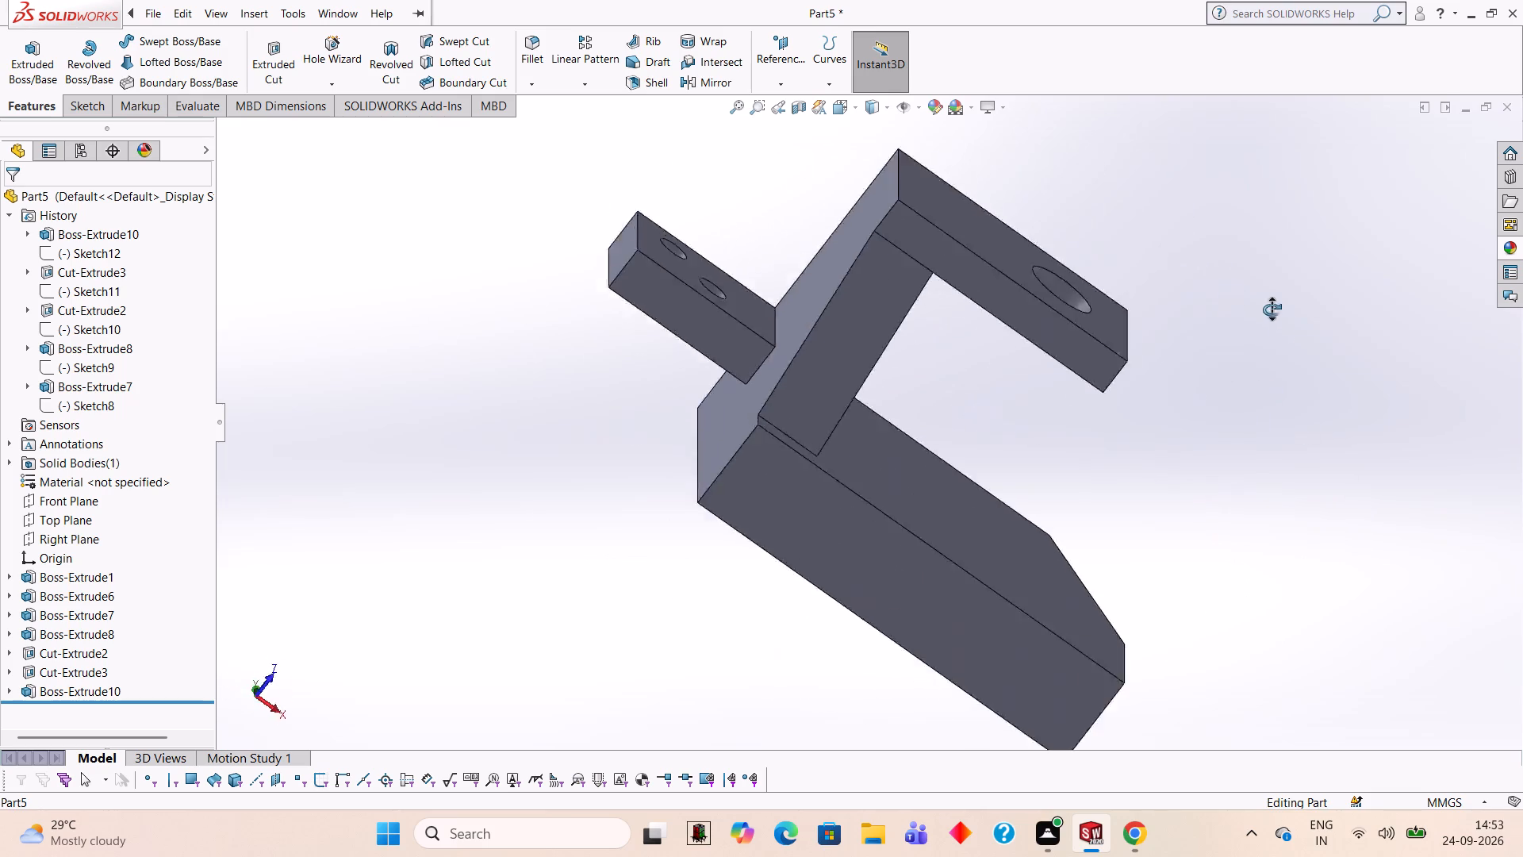
middle_click_drag(1272, 309, 1198, 293)
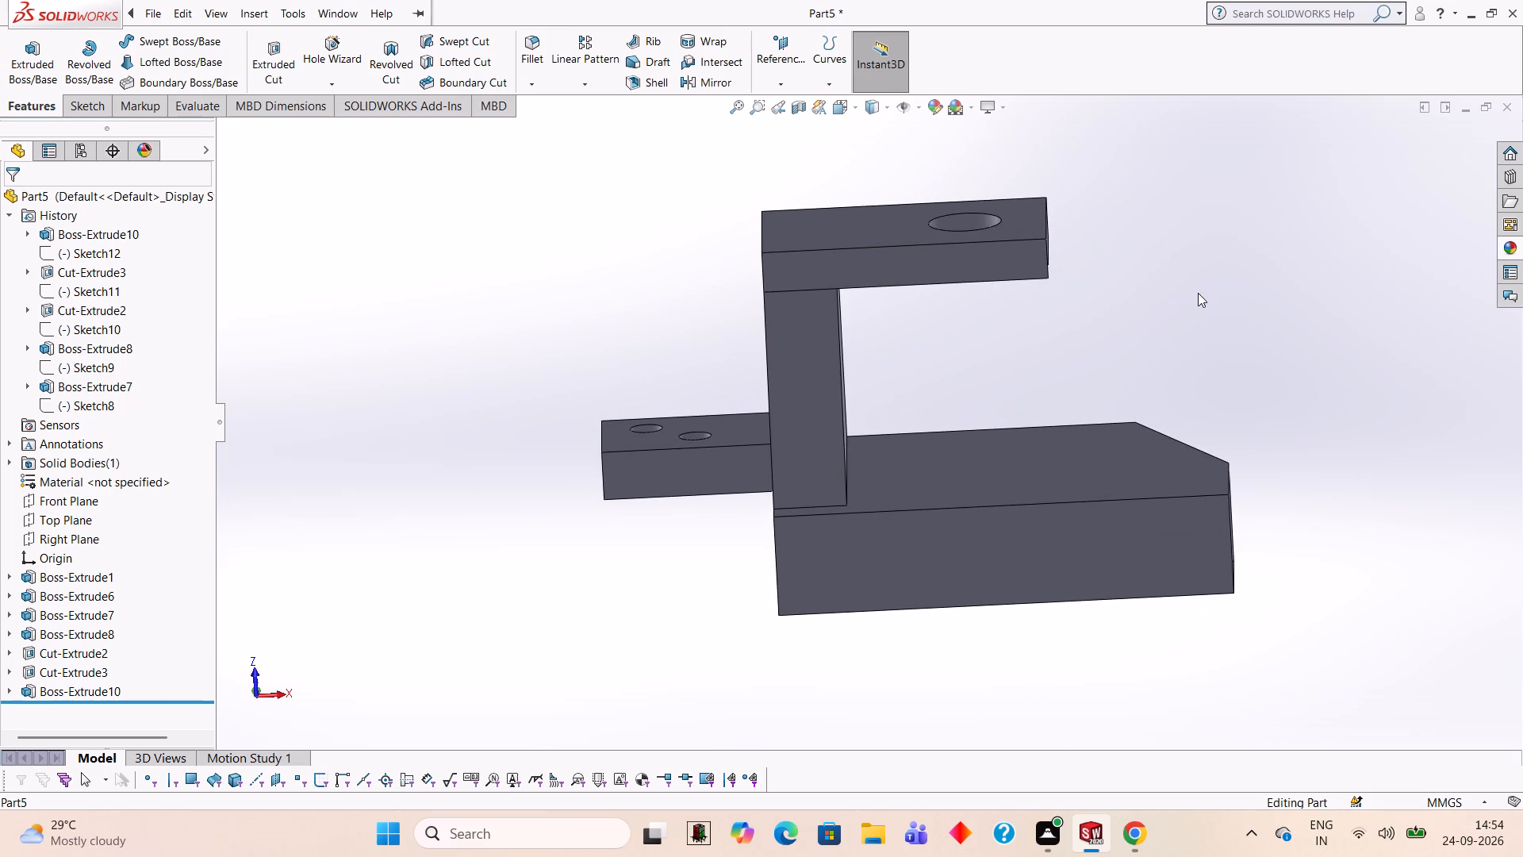
scroll(1168, 298, "up", 2)
middle_click_drag(1024, 339, 1048, 393)
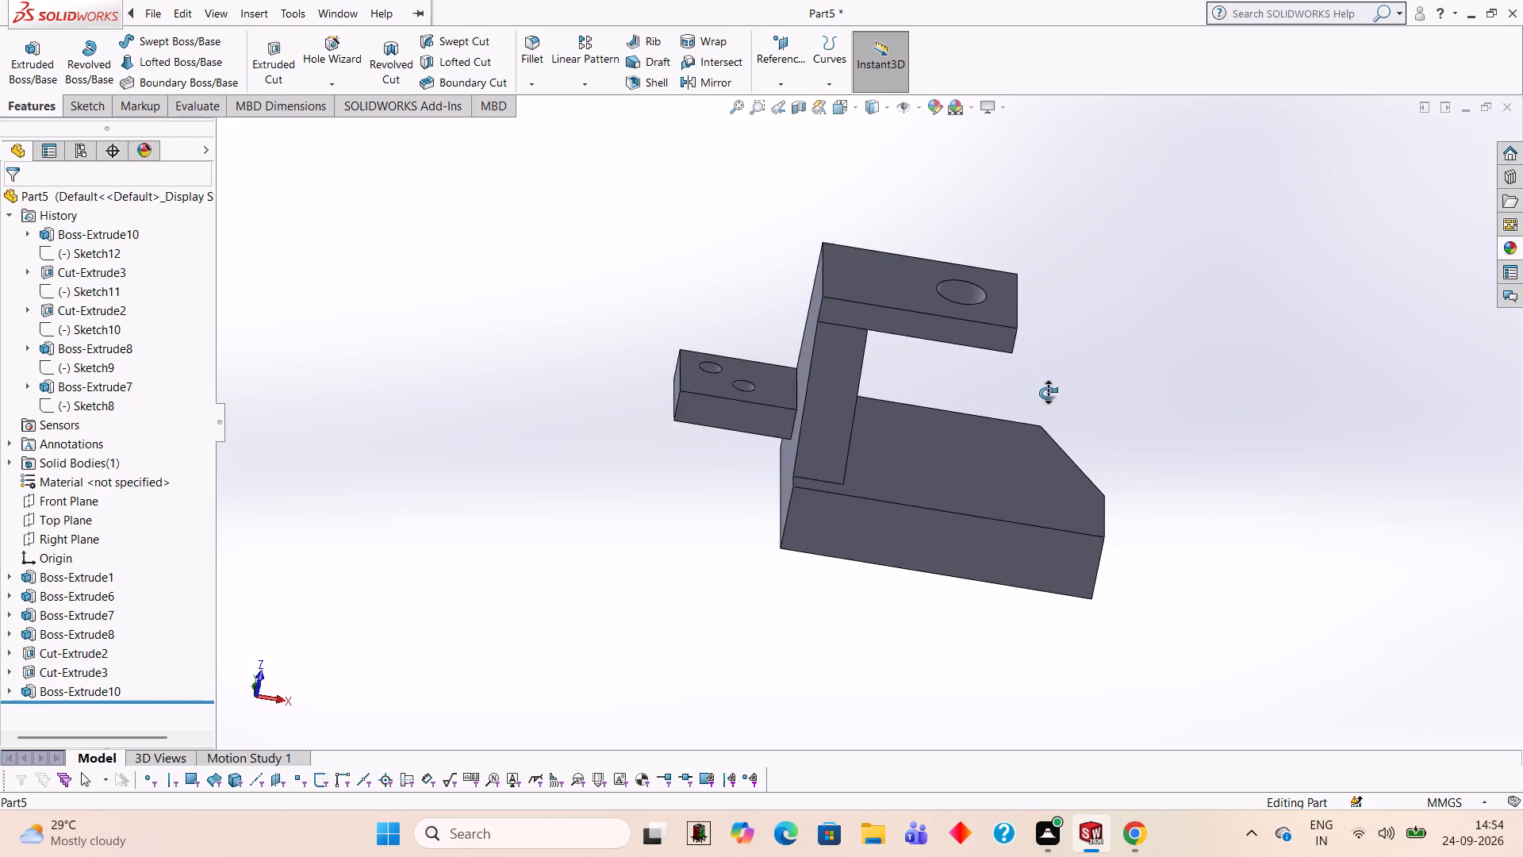
middle_click_drag(1048, 393, 1036, 436)
middle_click_drag(1140, 302, 1141, 210)
middle_click_drag(1087, 267, 1090, 324)
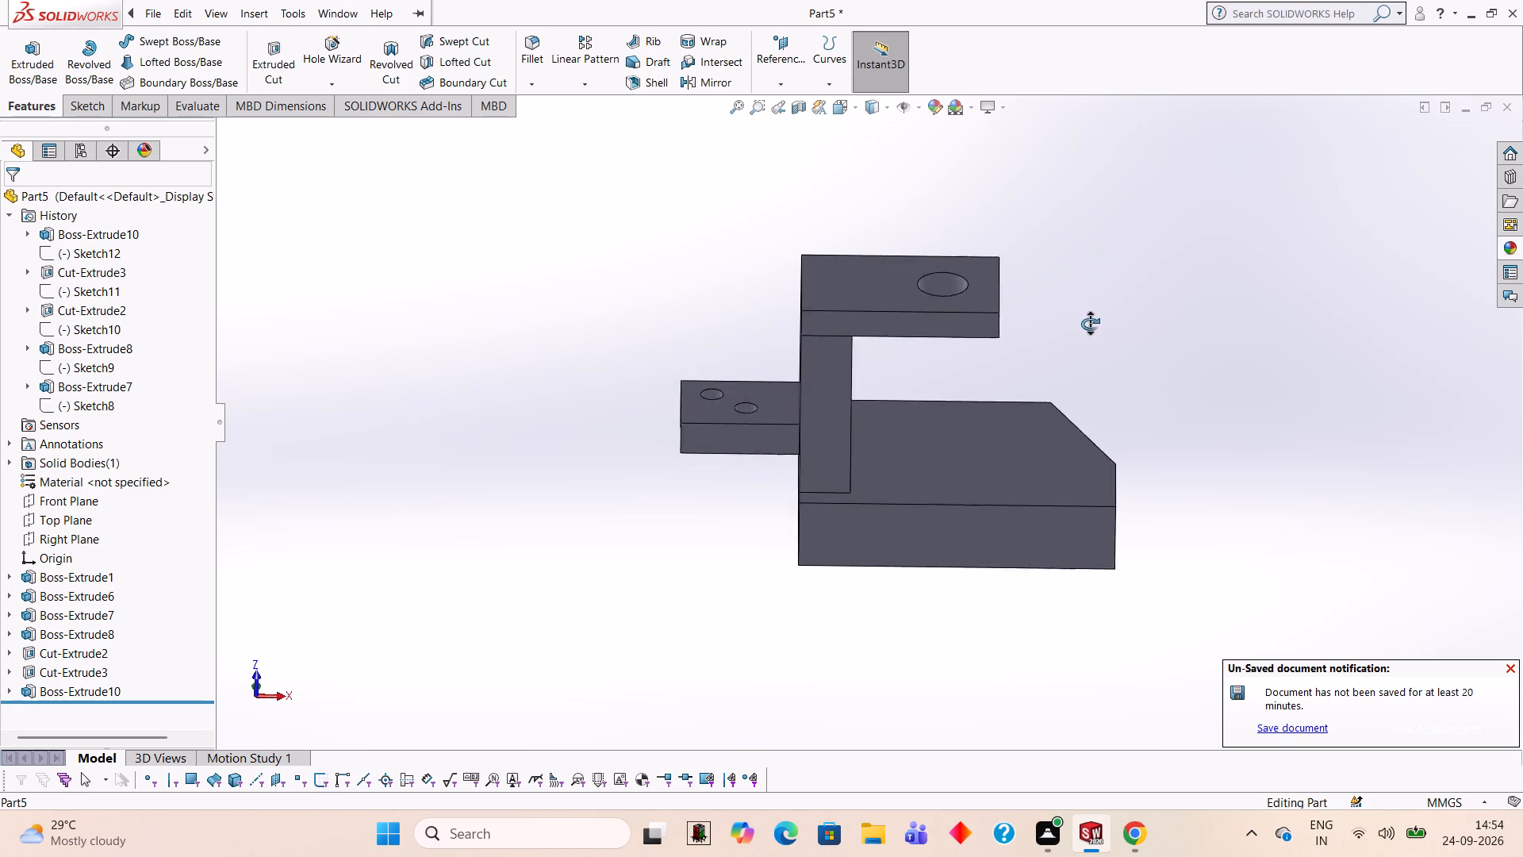
middle_click_drag(1090, 324, 1125, 413)
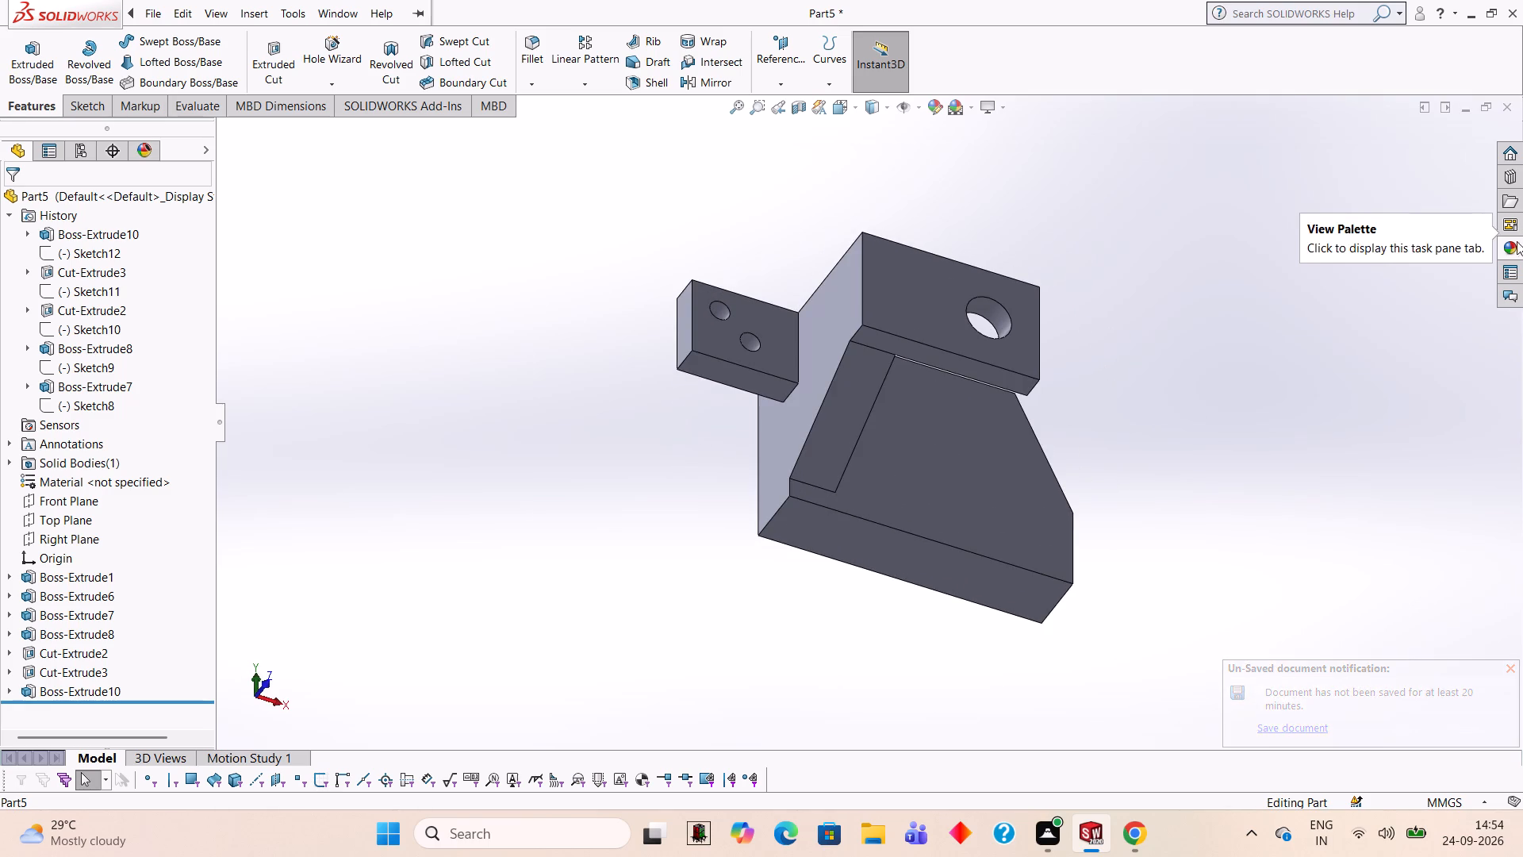
Apply the solid Pink appearance to the whole part.
left_click(1504, 249)
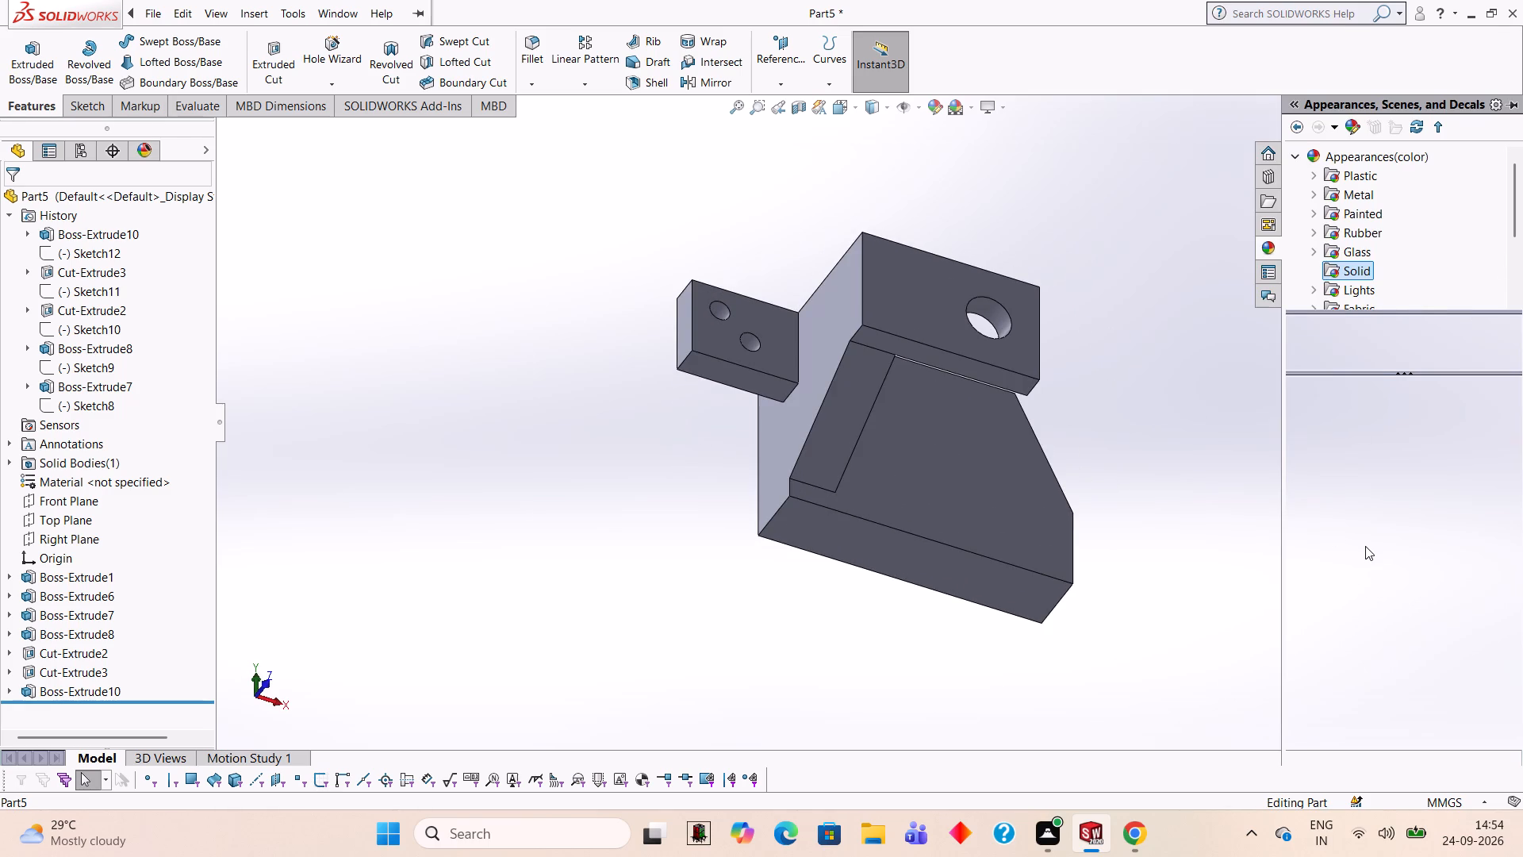
scroll(1360, 547, "down", 1)
left_click_drag(1377, 699, 999, 549)
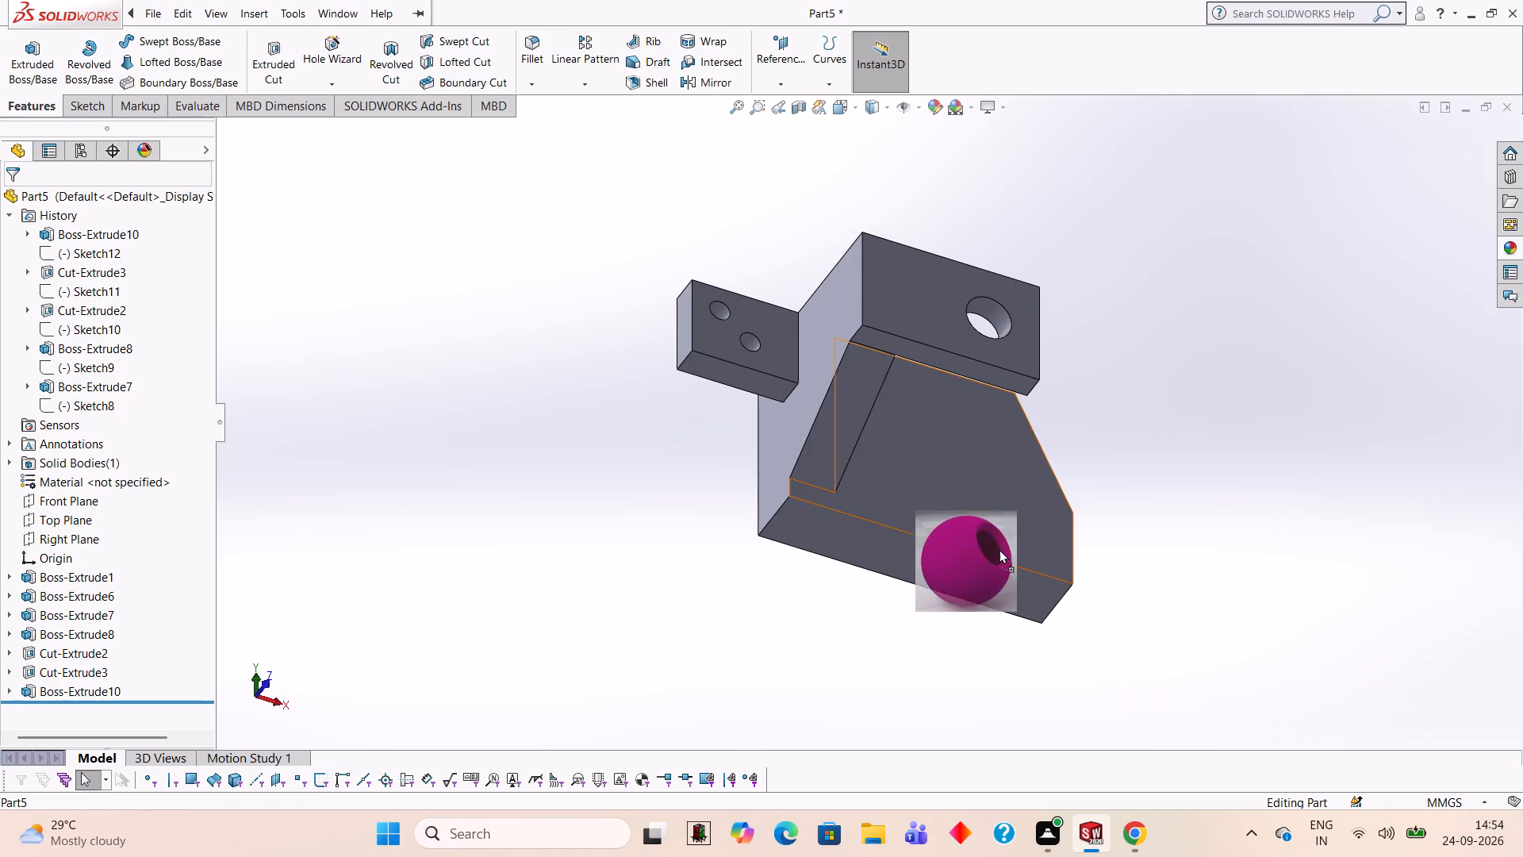
left_click_drag(999, 549, 965, 471)
left_click(1009, 473)
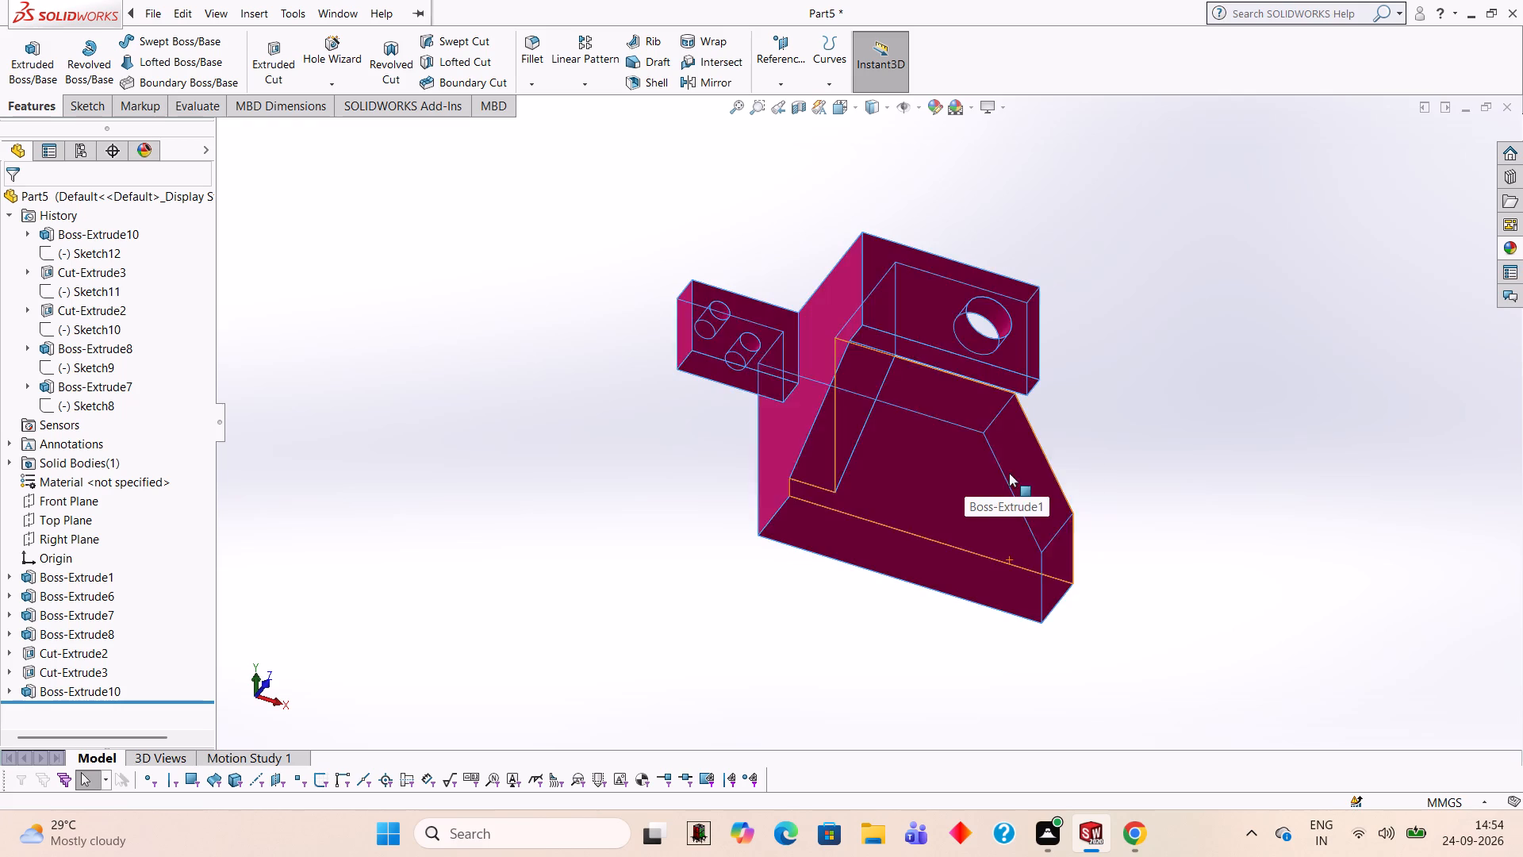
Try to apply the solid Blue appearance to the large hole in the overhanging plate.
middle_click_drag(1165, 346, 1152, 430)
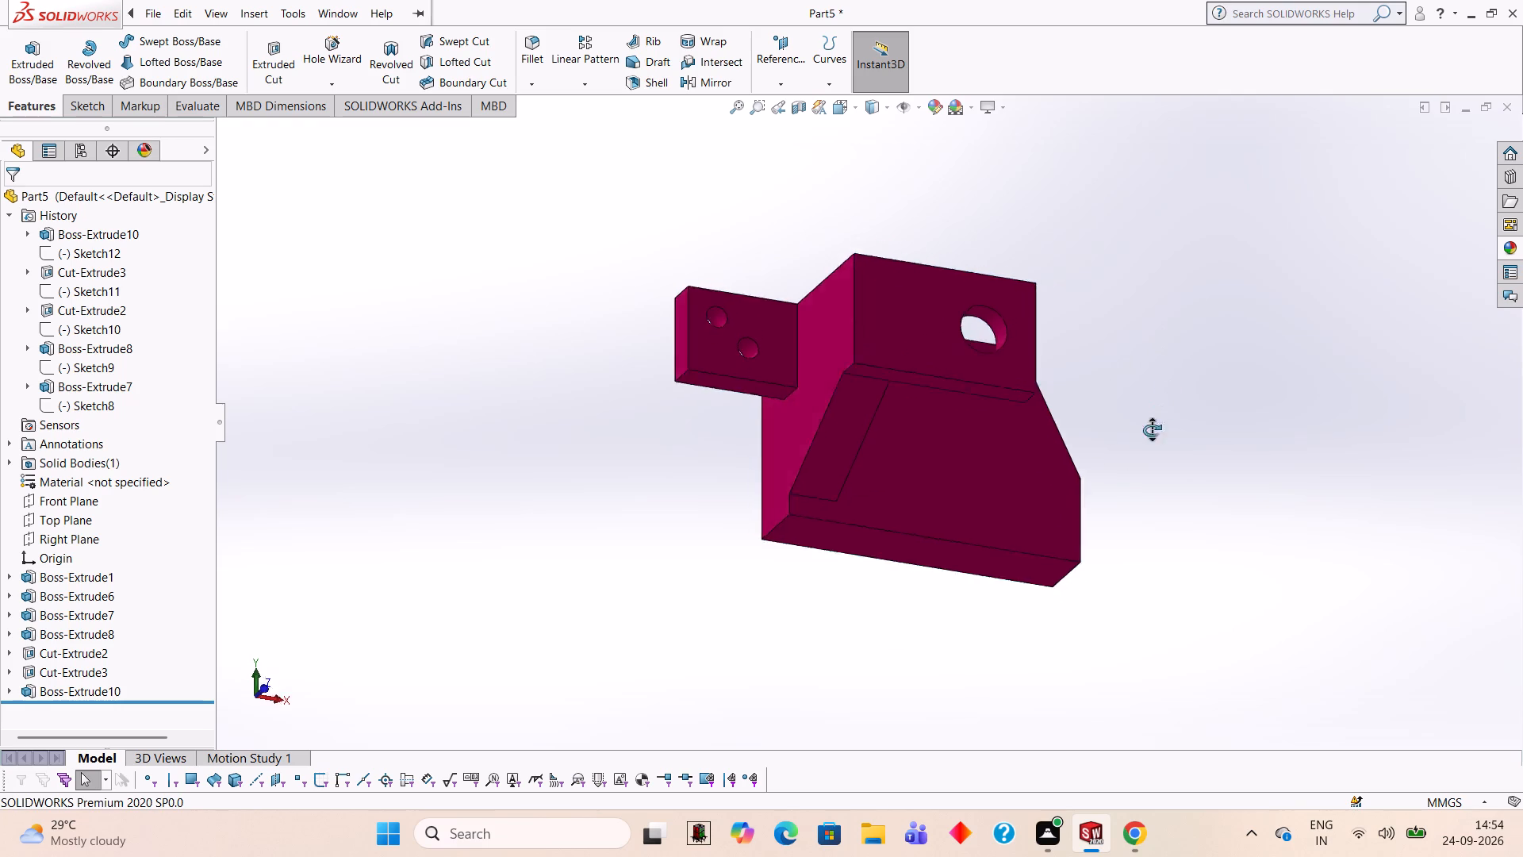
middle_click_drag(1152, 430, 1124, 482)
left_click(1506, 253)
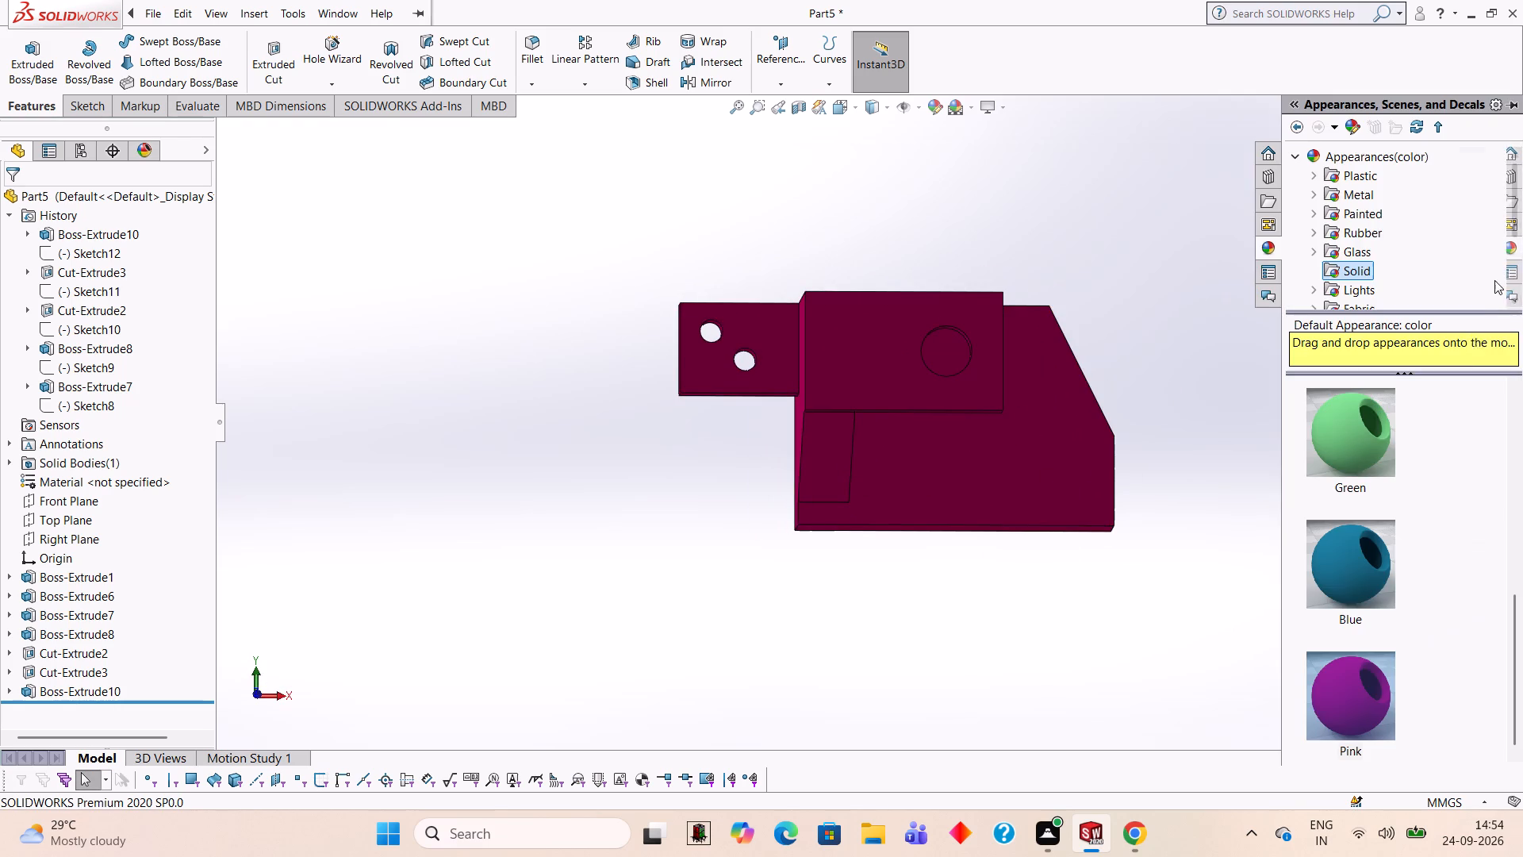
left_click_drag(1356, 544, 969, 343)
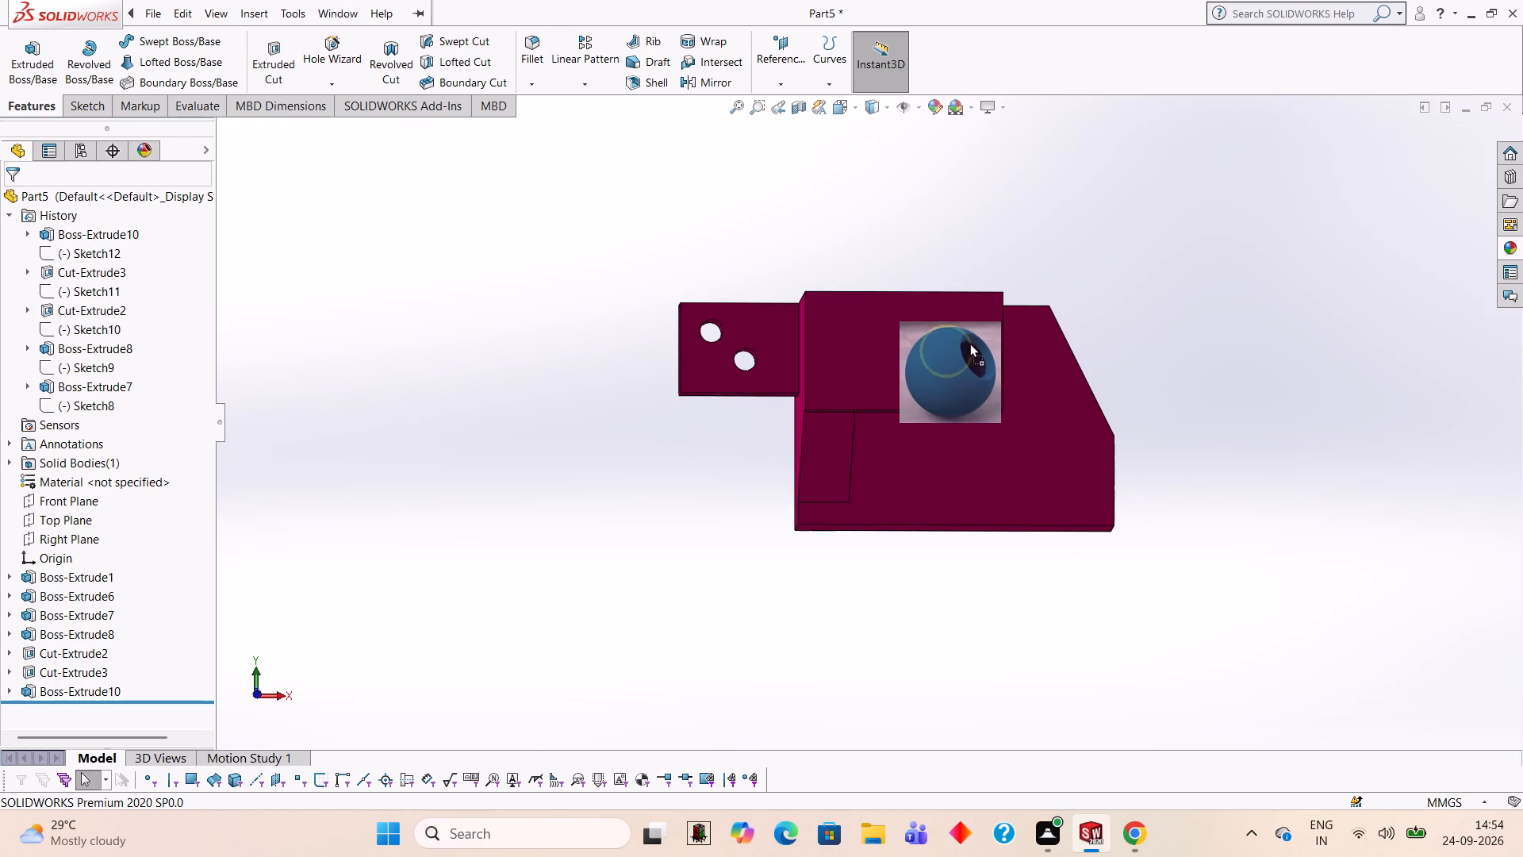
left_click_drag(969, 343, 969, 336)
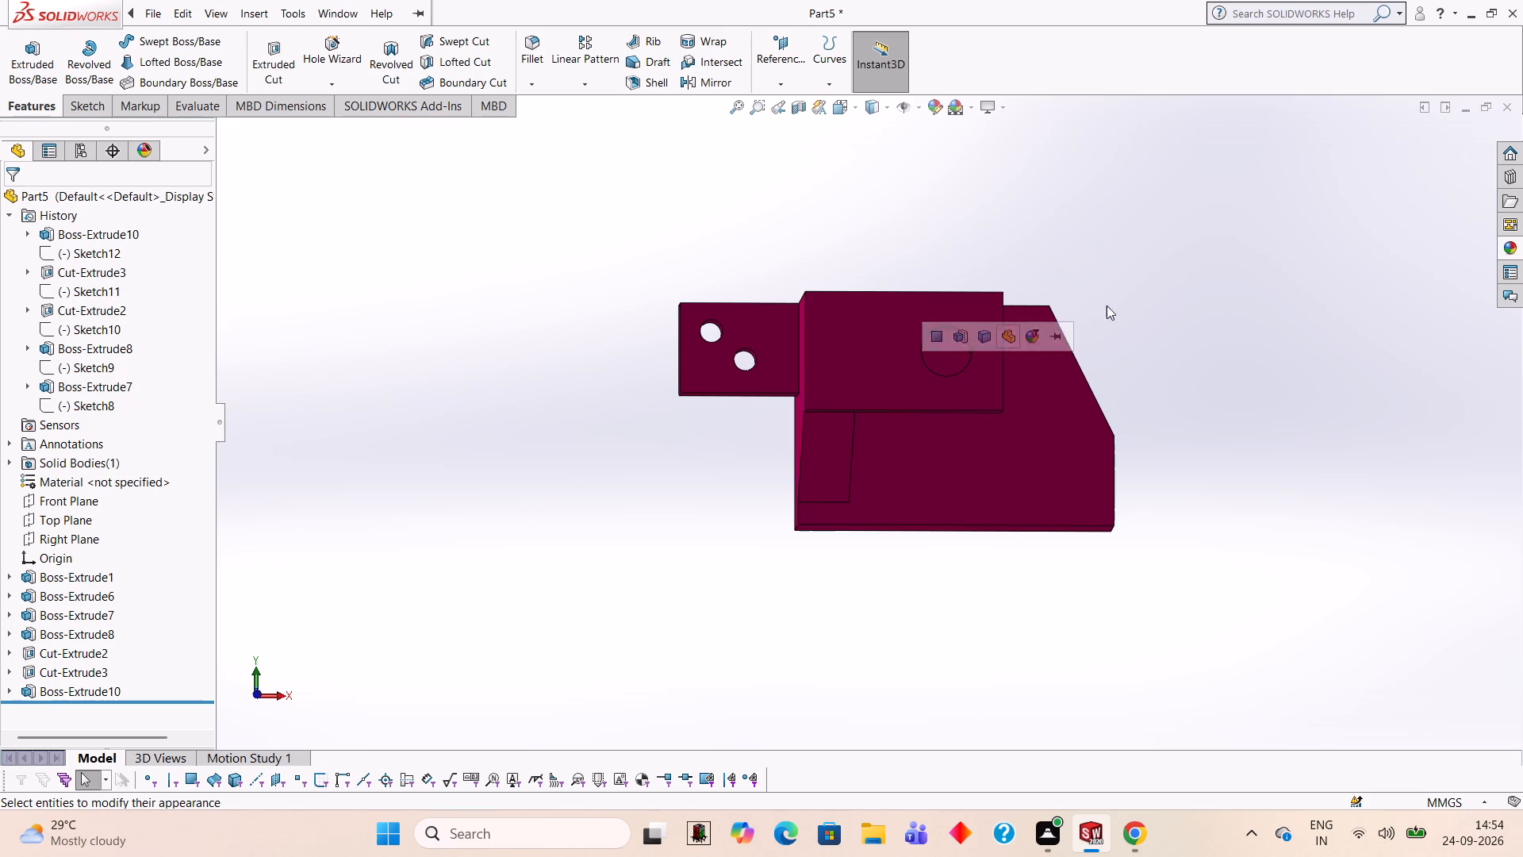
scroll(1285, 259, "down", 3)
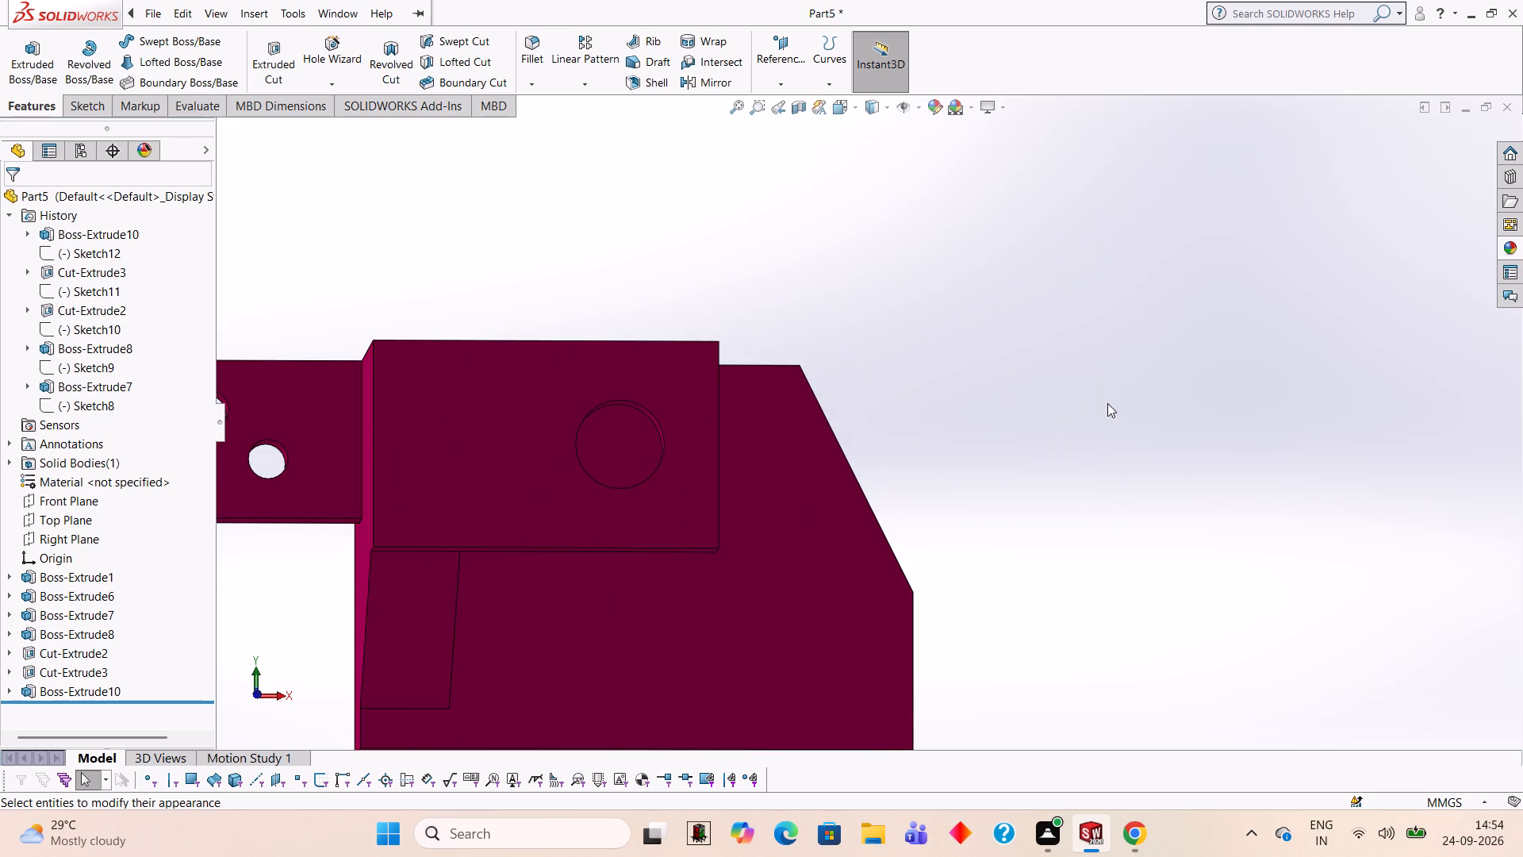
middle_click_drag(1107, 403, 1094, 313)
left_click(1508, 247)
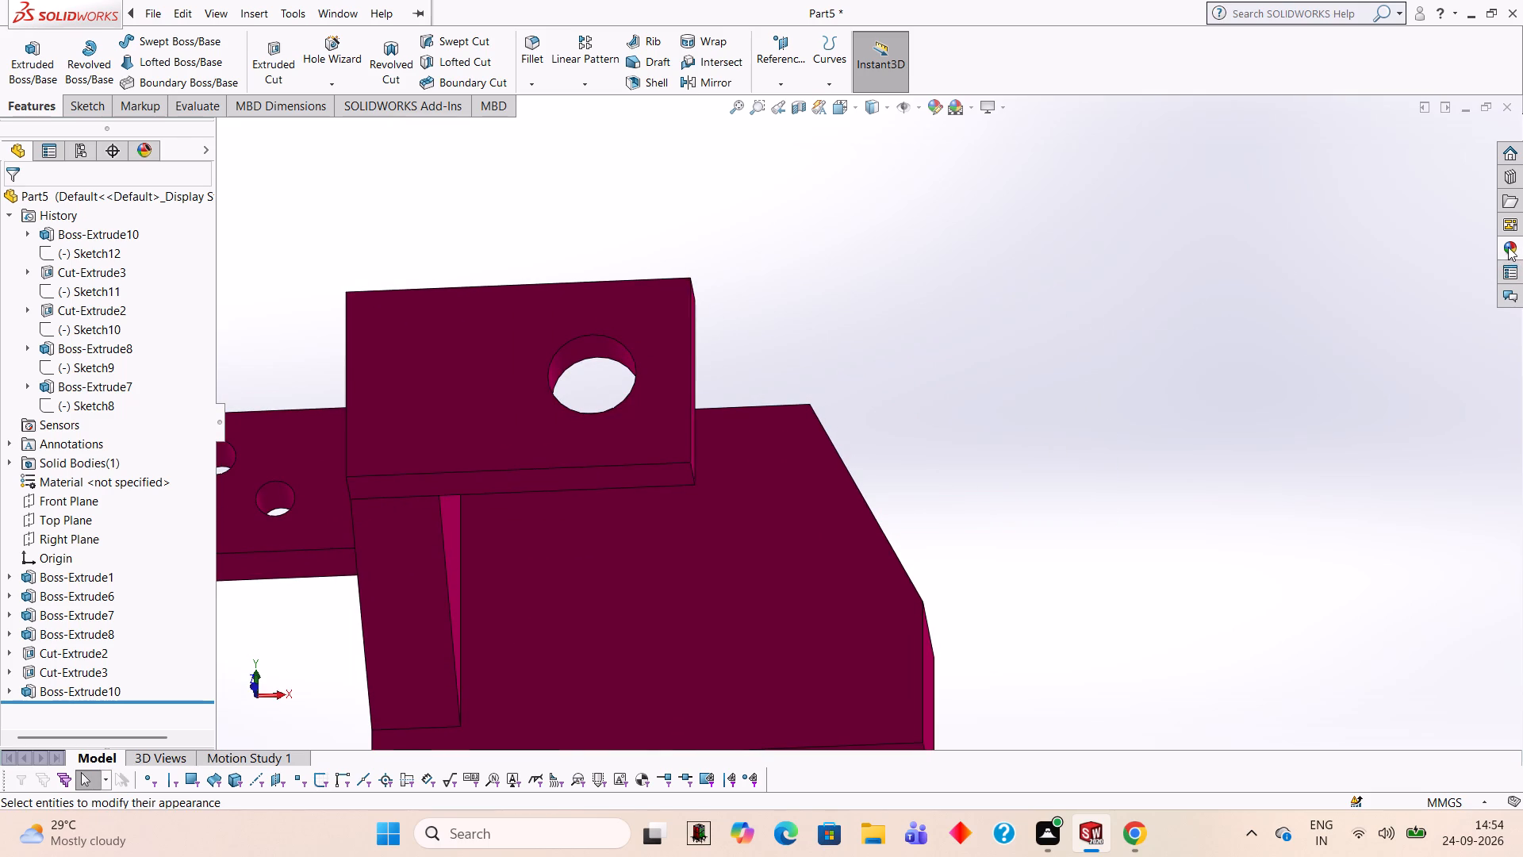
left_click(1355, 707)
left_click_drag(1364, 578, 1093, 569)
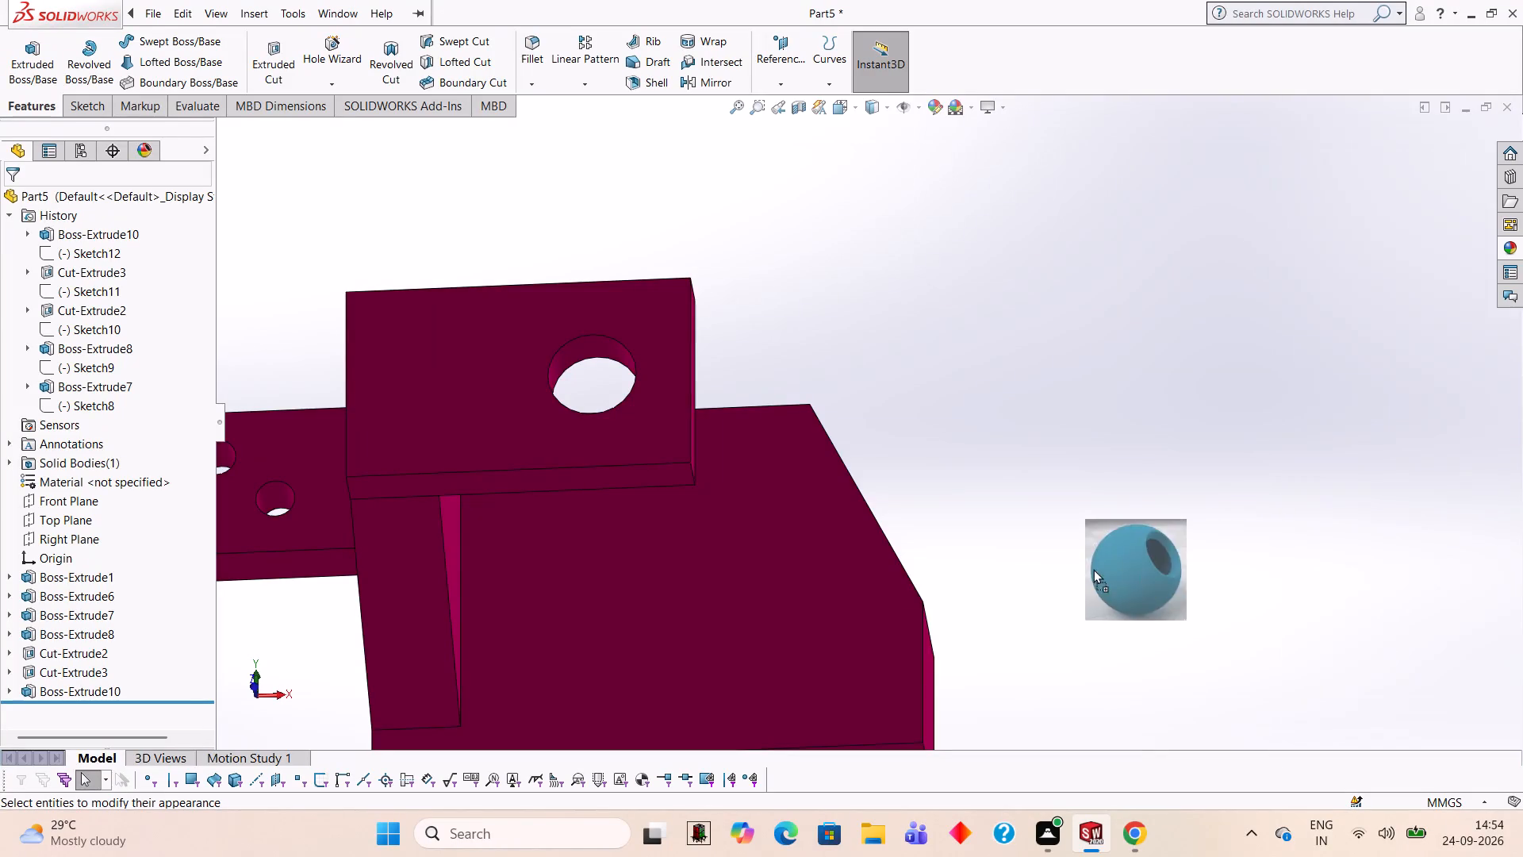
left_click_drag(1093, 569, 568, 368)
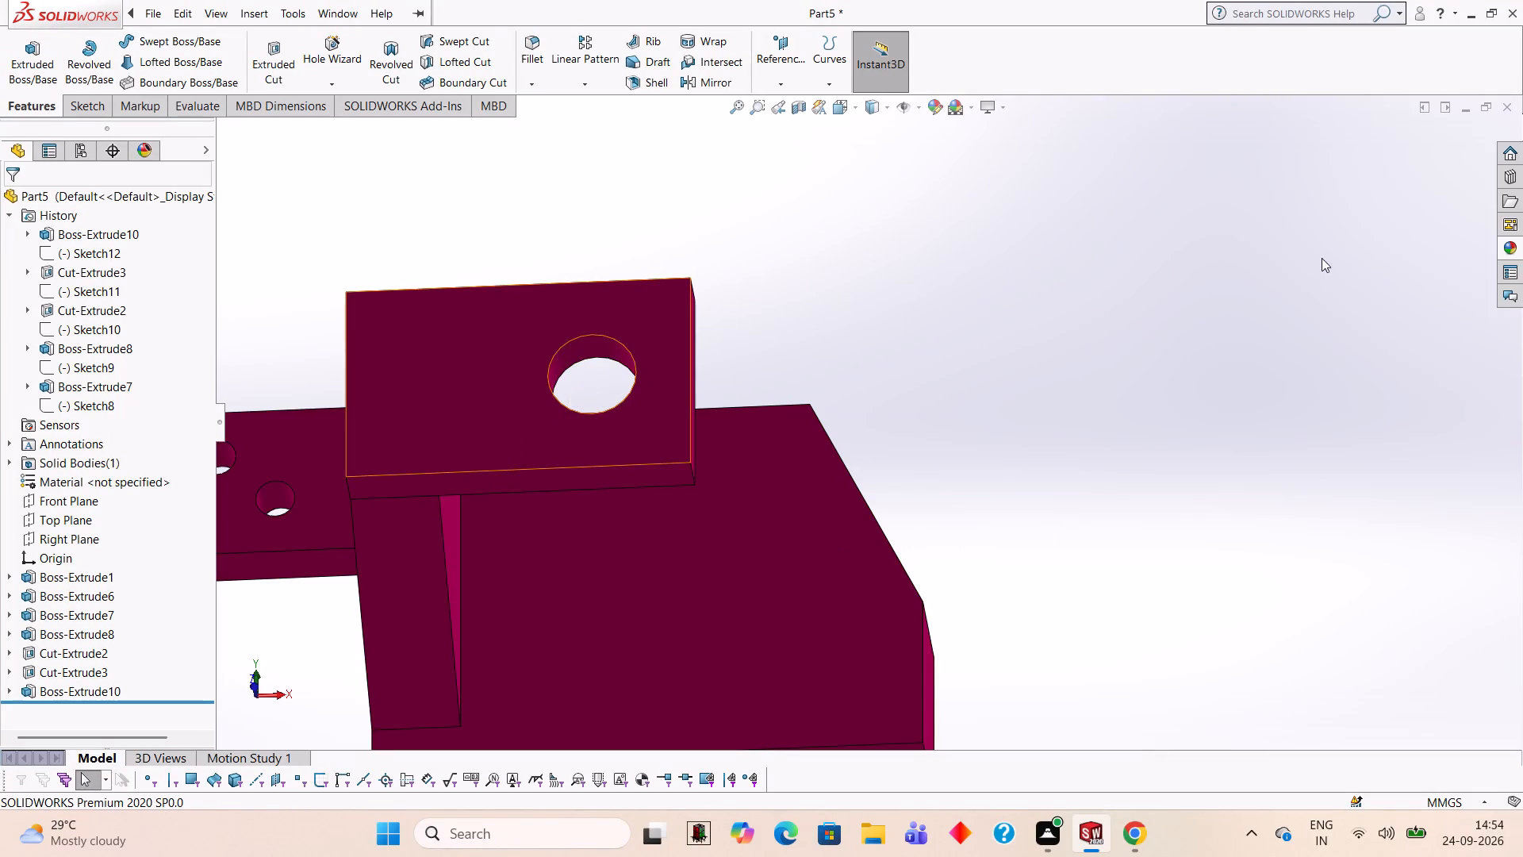
Apply the solid Blue appearance to the inner face of the large hole in the overhanging plate.
left_click(1511, 248)
left_click_drag(1347, 593, 556, 375)
left_click(556, 375)
scroll(814, 355, "up", 1)
middle_click_drag(821, 351, 872, 355)
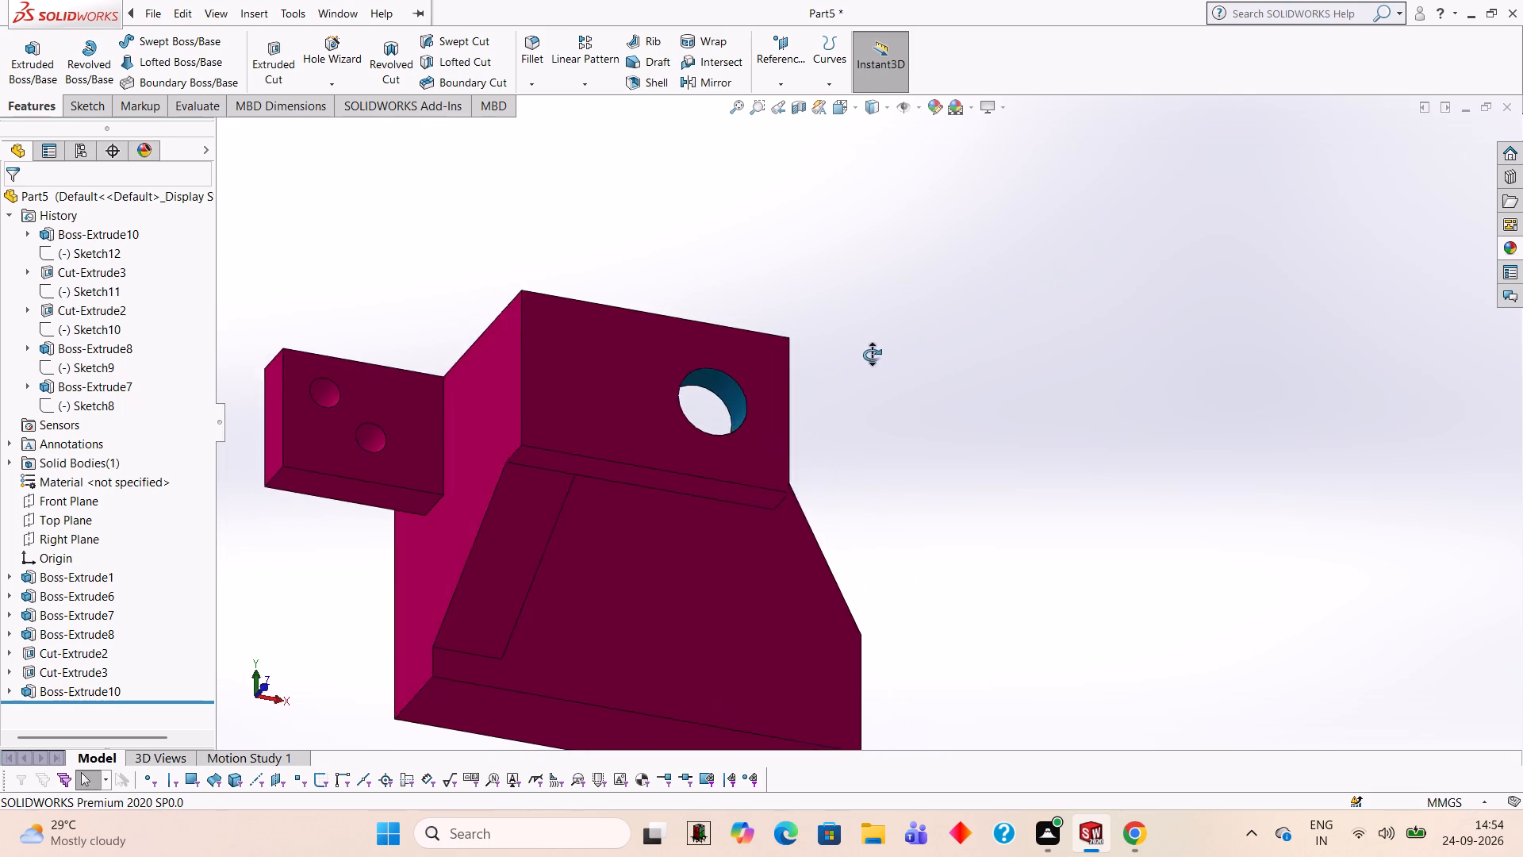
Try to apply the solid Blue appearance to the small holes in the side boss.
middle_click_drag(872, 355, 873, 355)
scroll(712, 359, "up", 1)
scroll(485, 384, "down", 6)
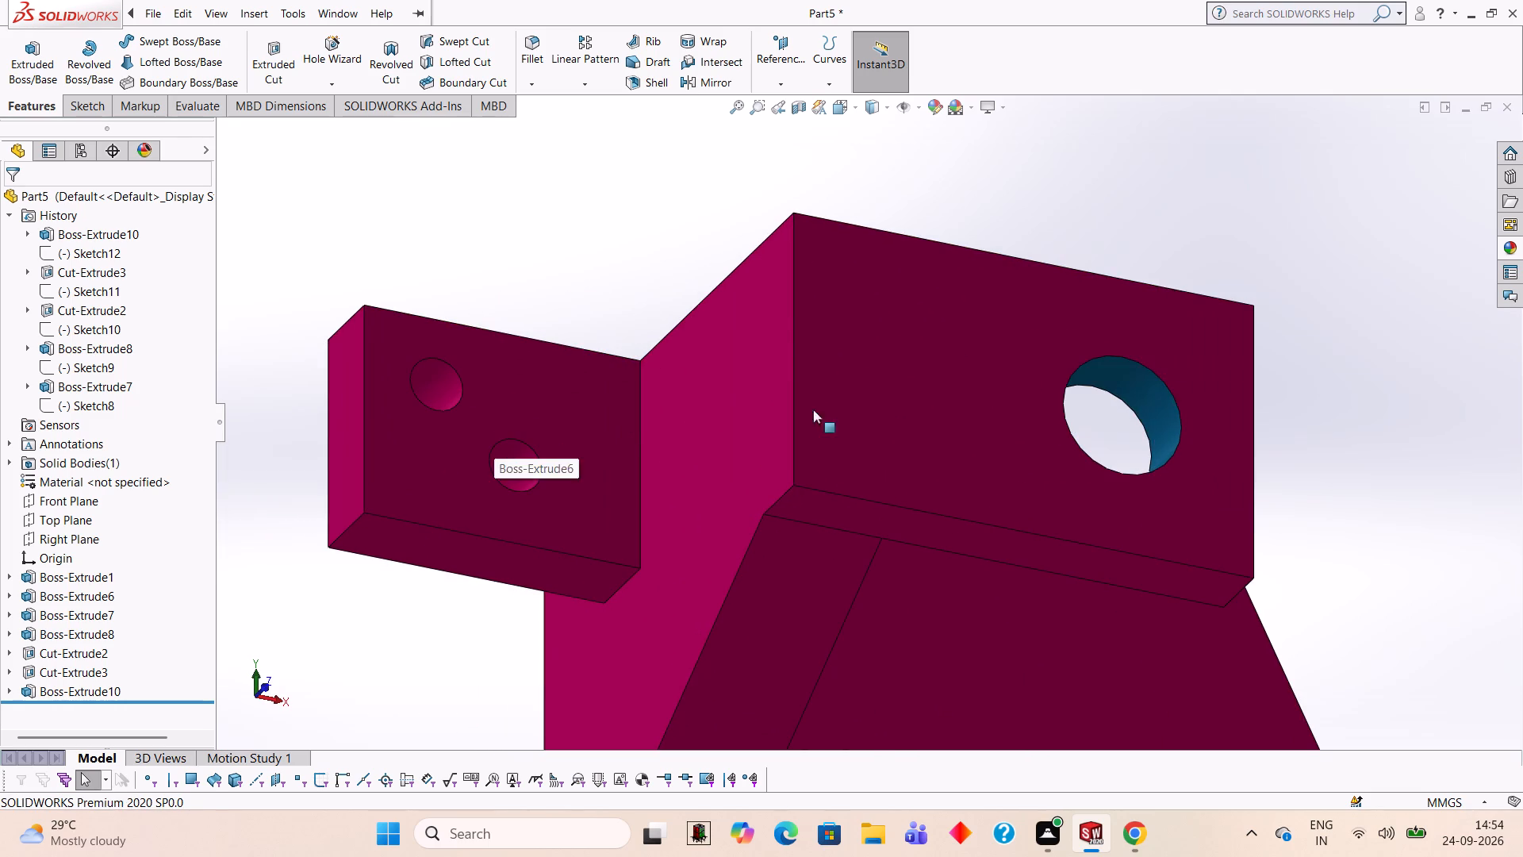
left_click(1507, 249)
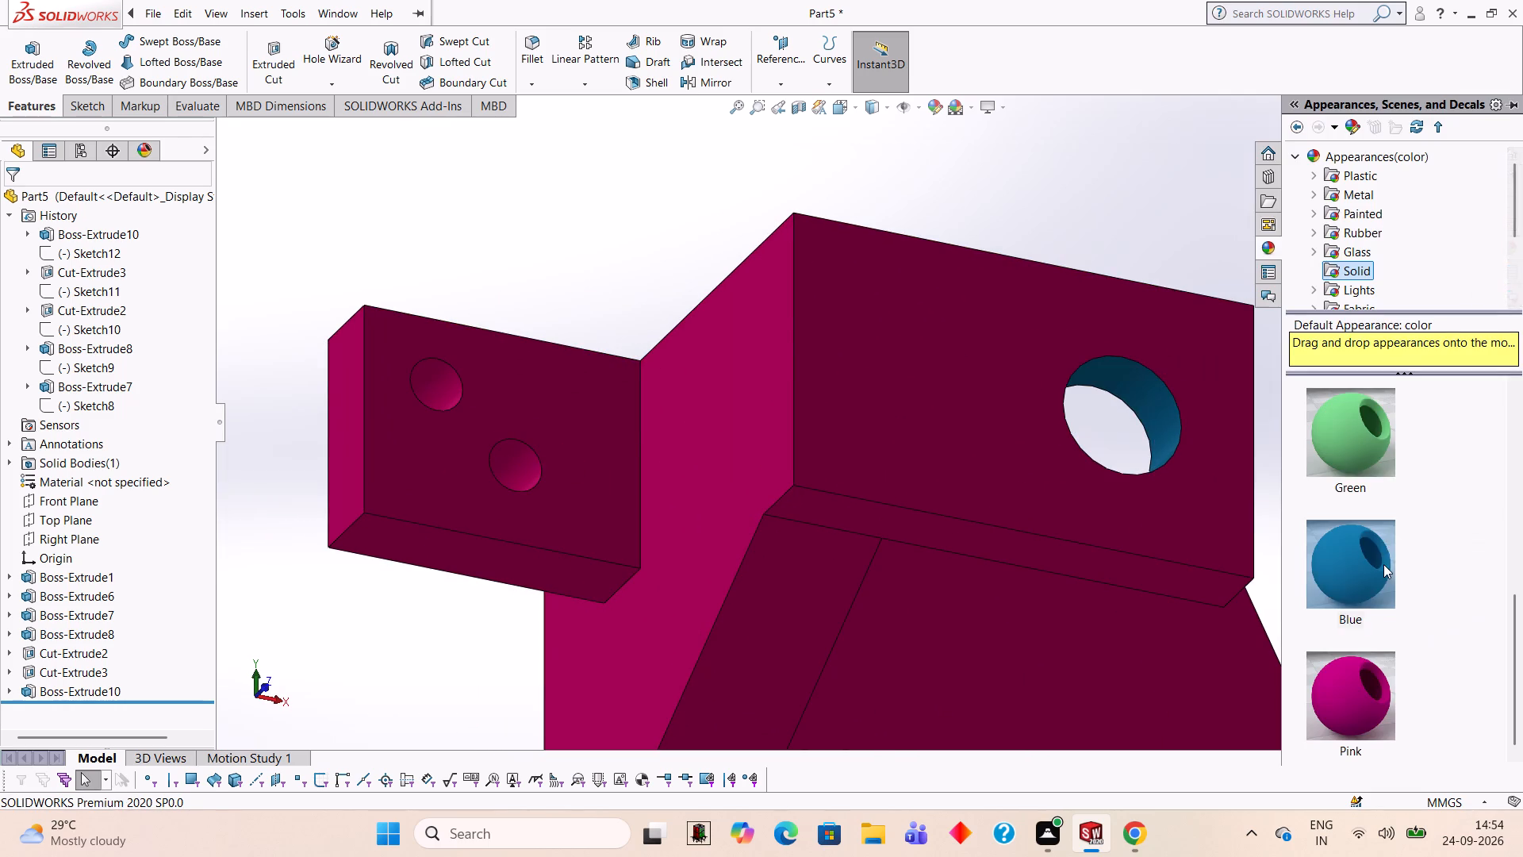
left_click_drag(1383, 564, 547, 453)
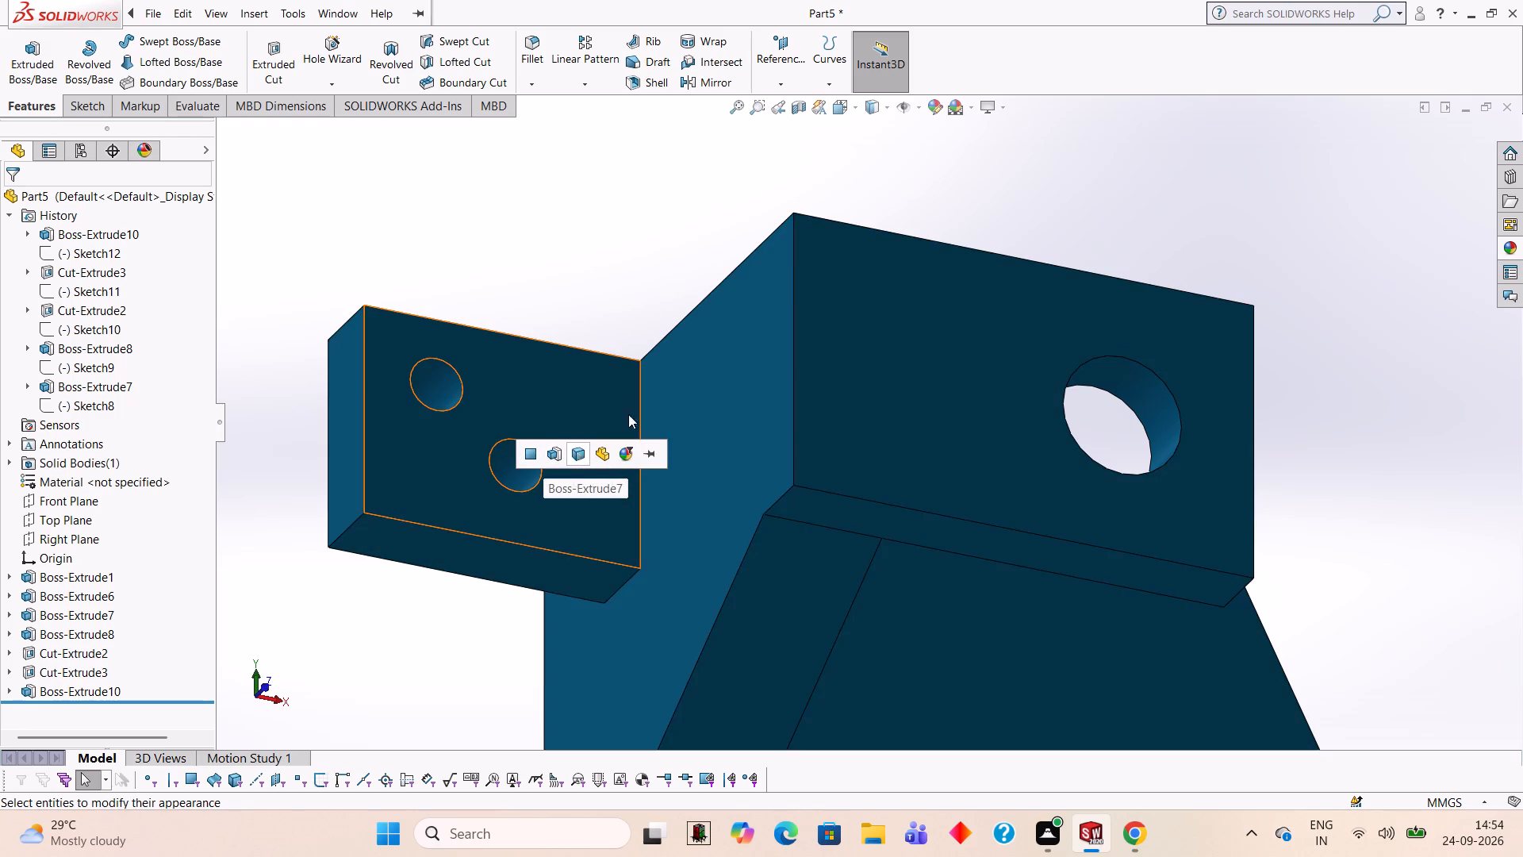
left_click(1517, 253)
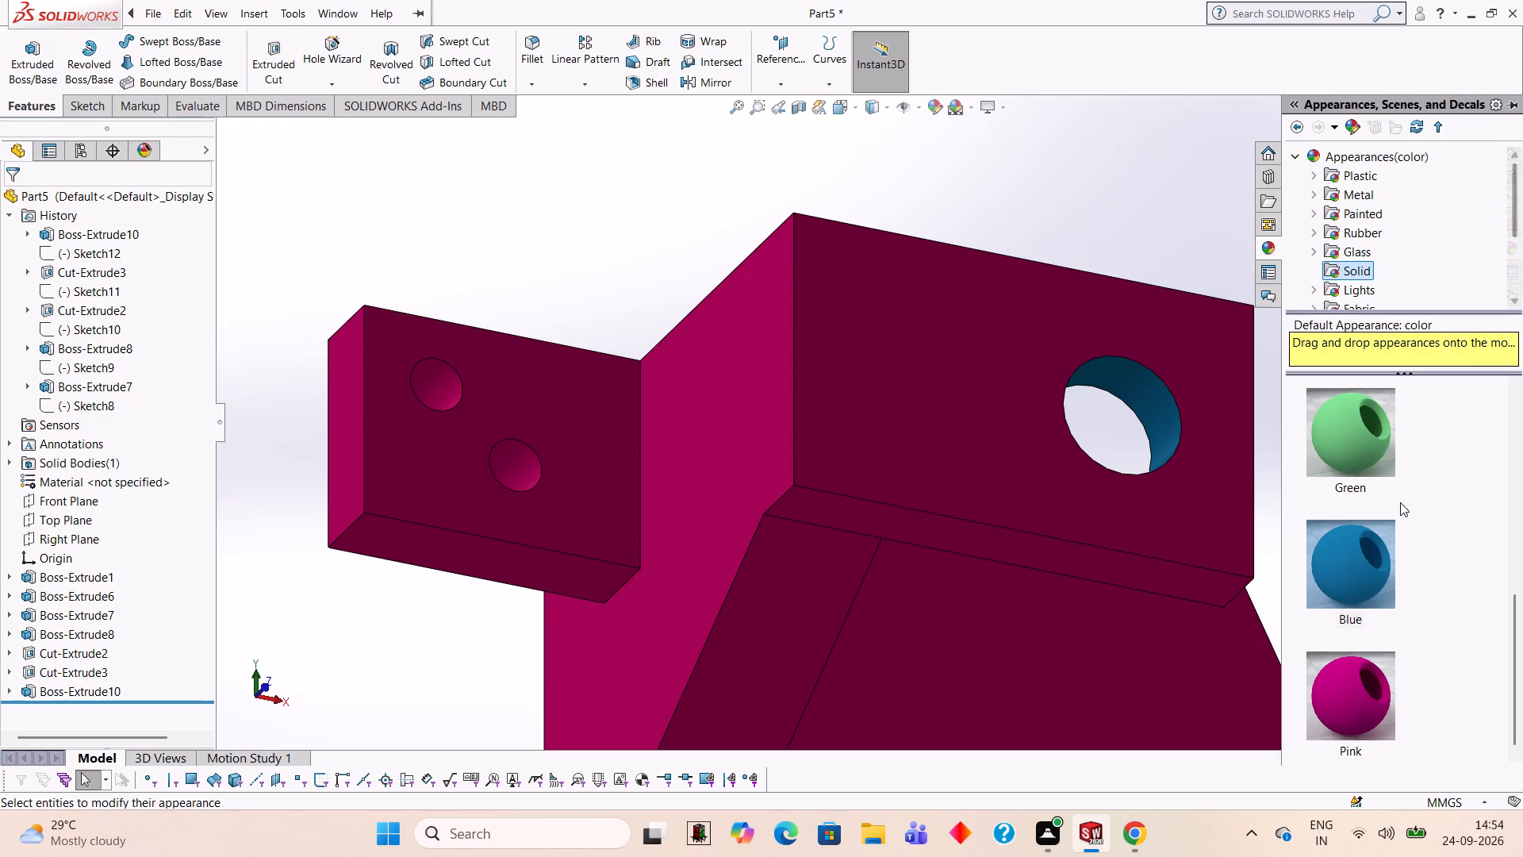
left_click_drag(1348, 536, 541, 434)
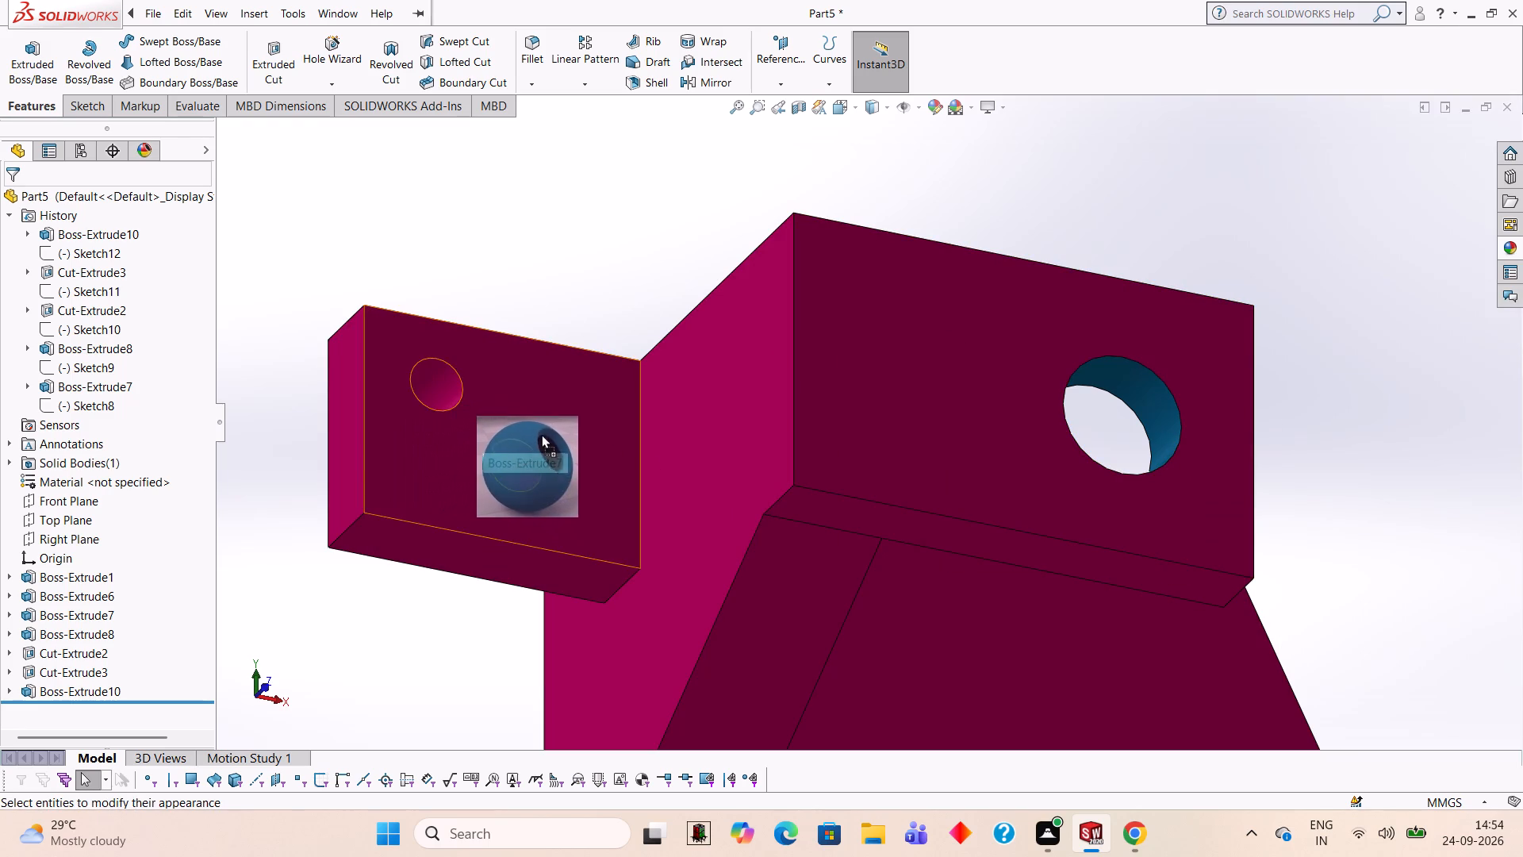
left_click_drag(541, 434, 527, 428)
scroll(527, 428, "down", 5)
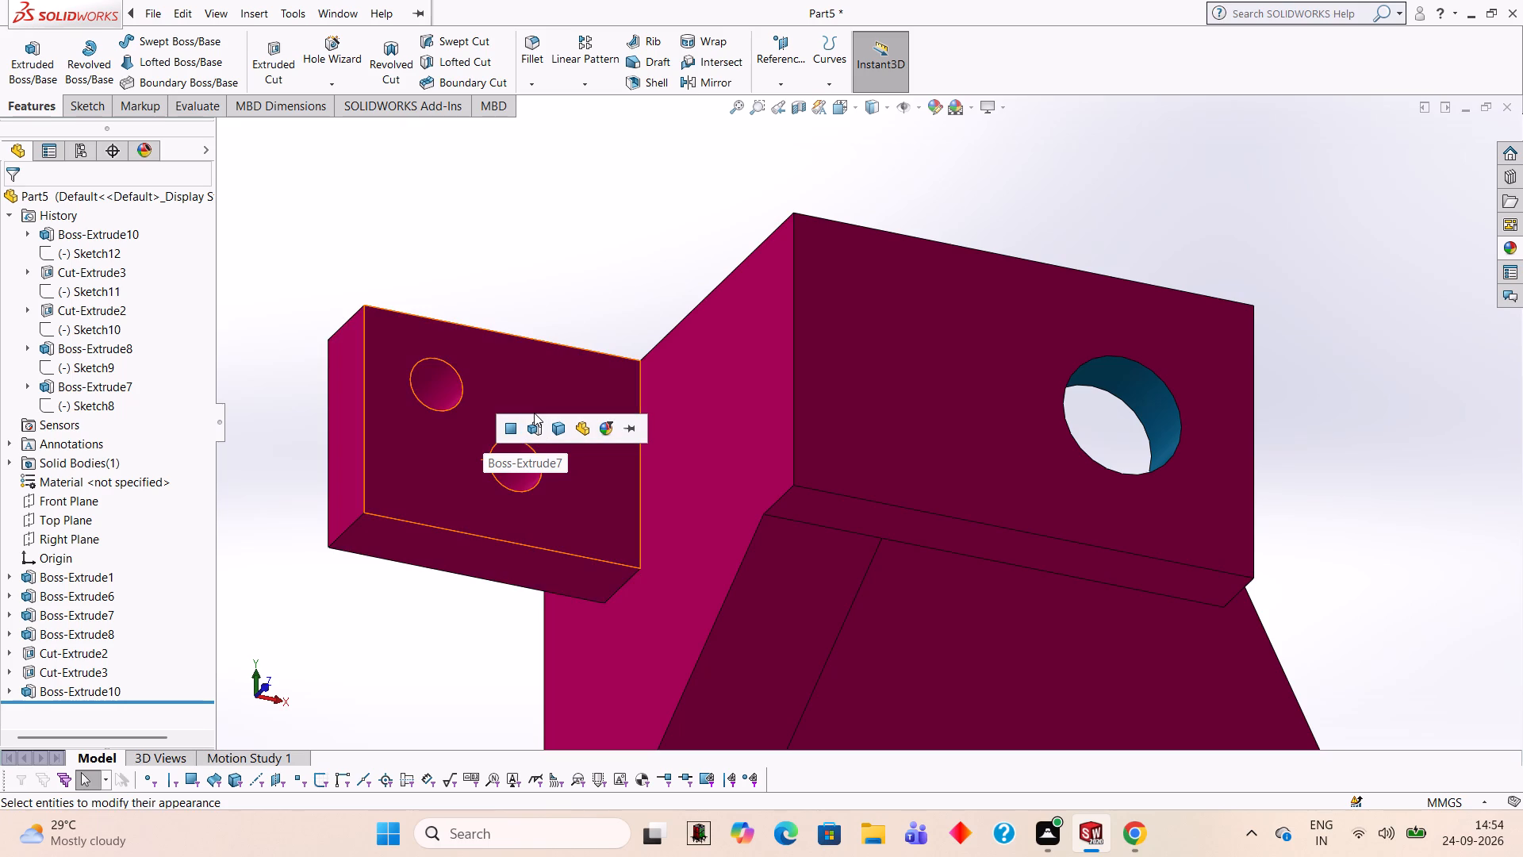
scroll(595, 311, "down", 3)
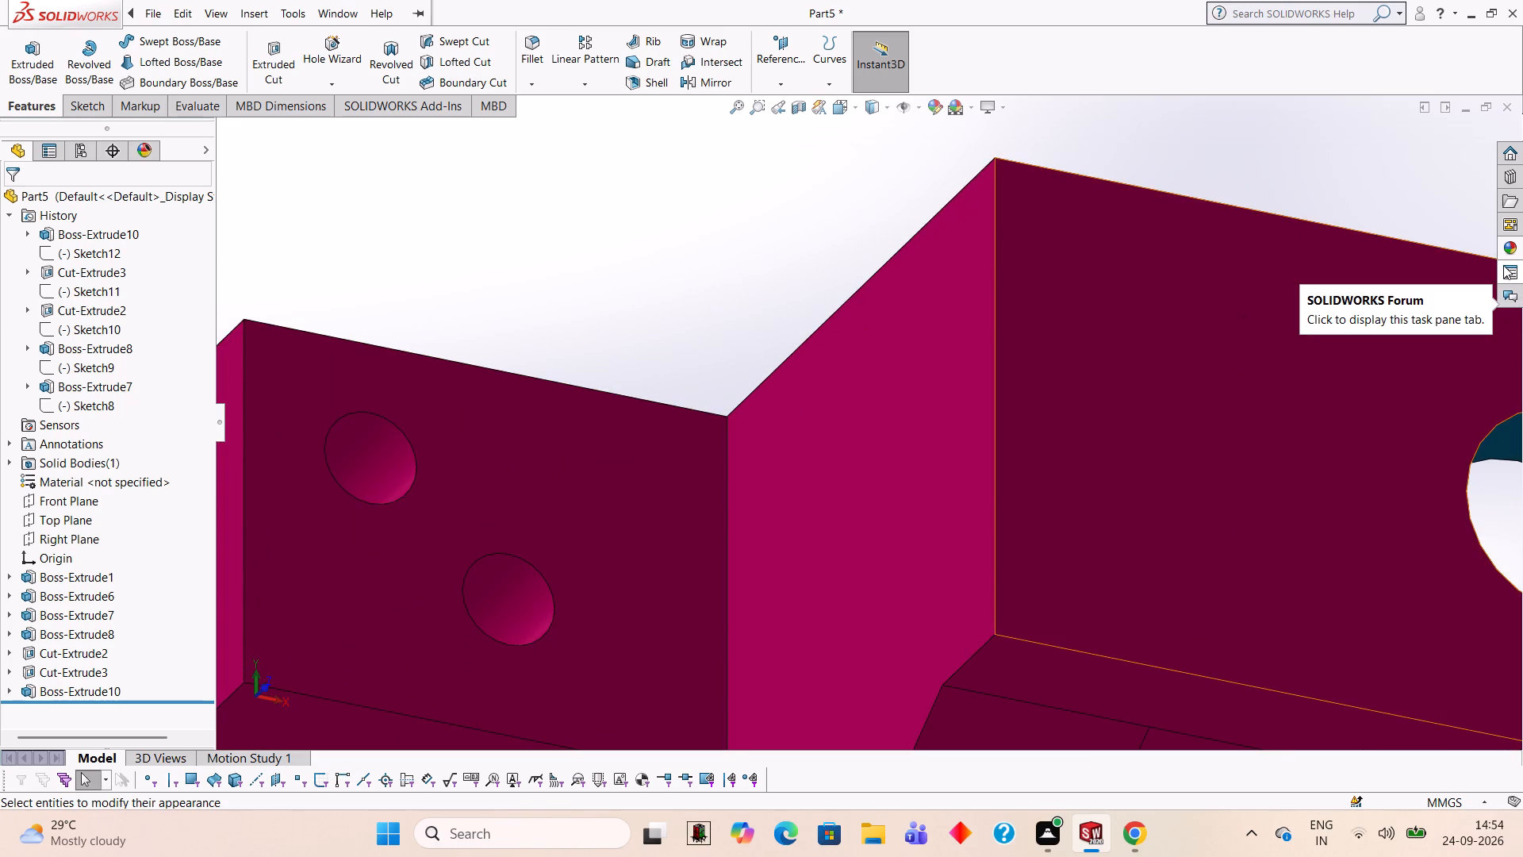
Apply the solid Blue appearance to the cut feature that forms the two small holes in the side boss.
left_click(1502, 246)
left_click_drag(1365, 536, 517, 562)
left_click(517, 562)
Apply the solid Yellow appearance to the side boss feature around the two small holes.
scroll(517, 562, "up", 6)
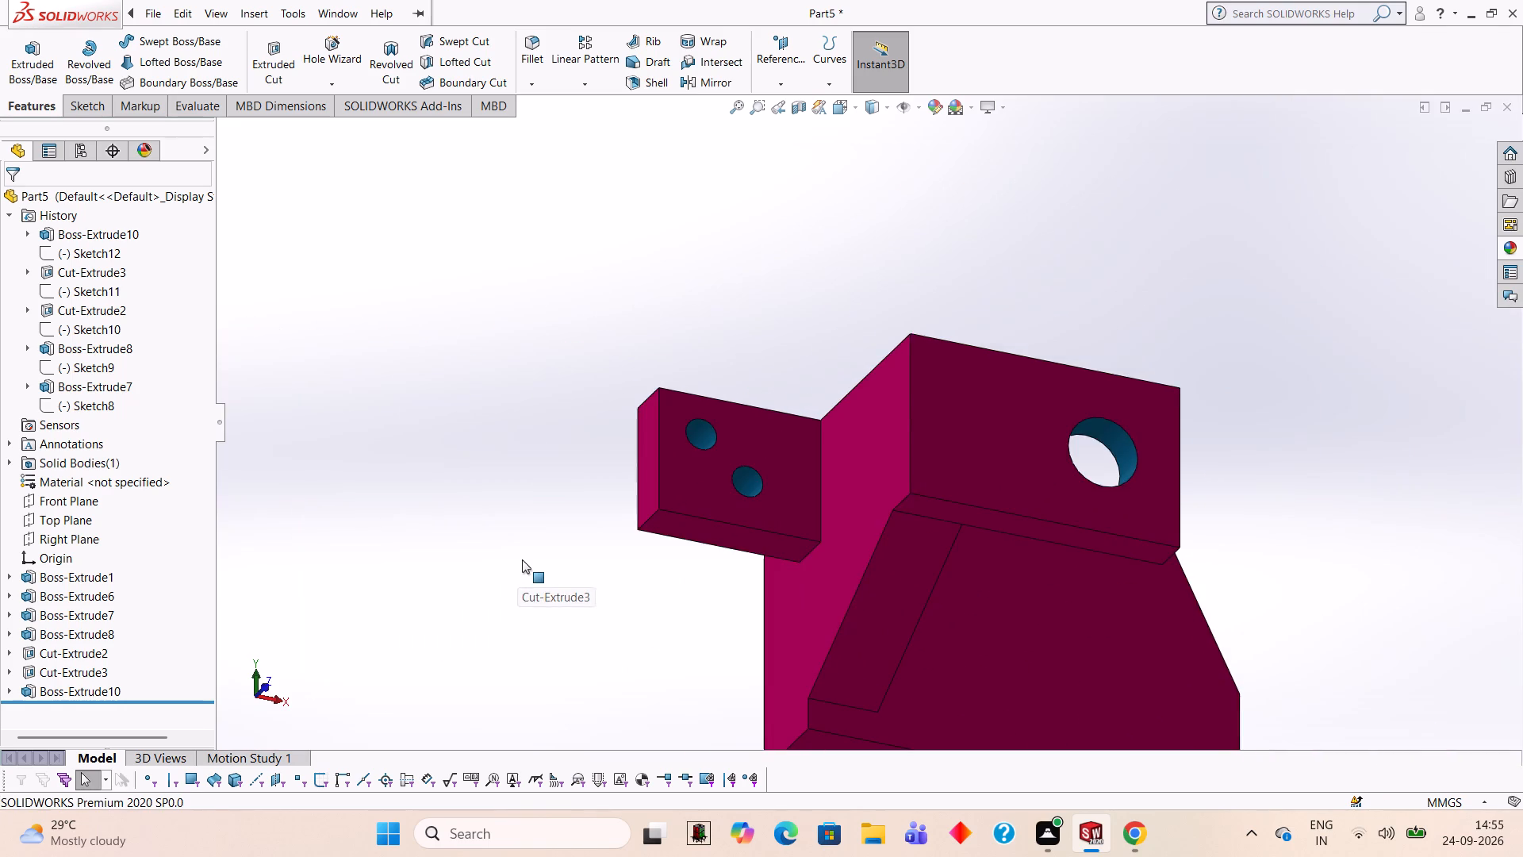
middle_click_drag(522, 559, 535, 575)
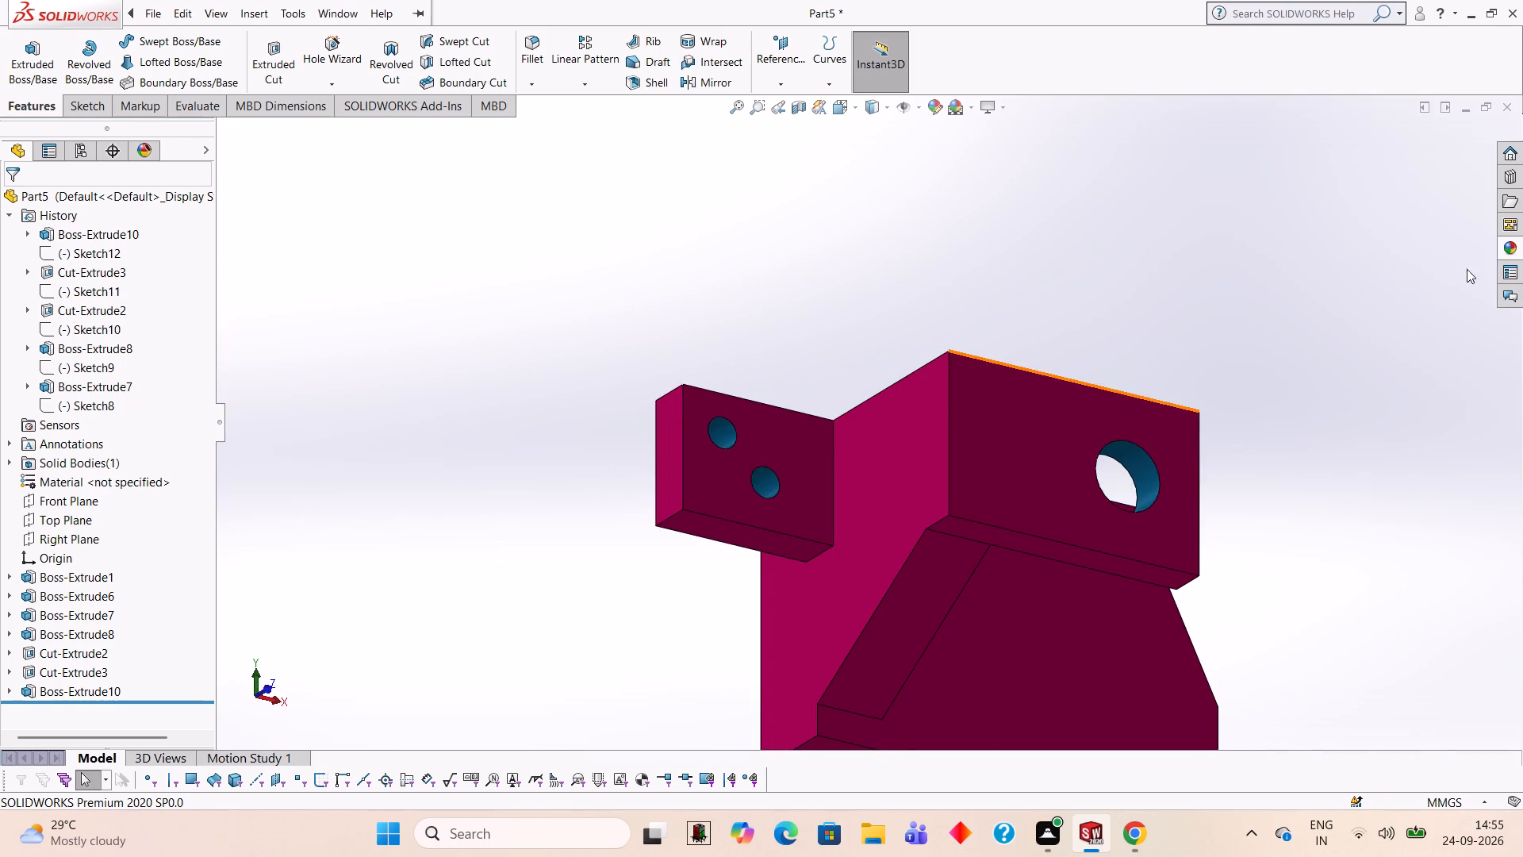
left_click(1511, 240)
scroll(1369, 445, "down", 1)
scroll(1369, 446, "up", 2)
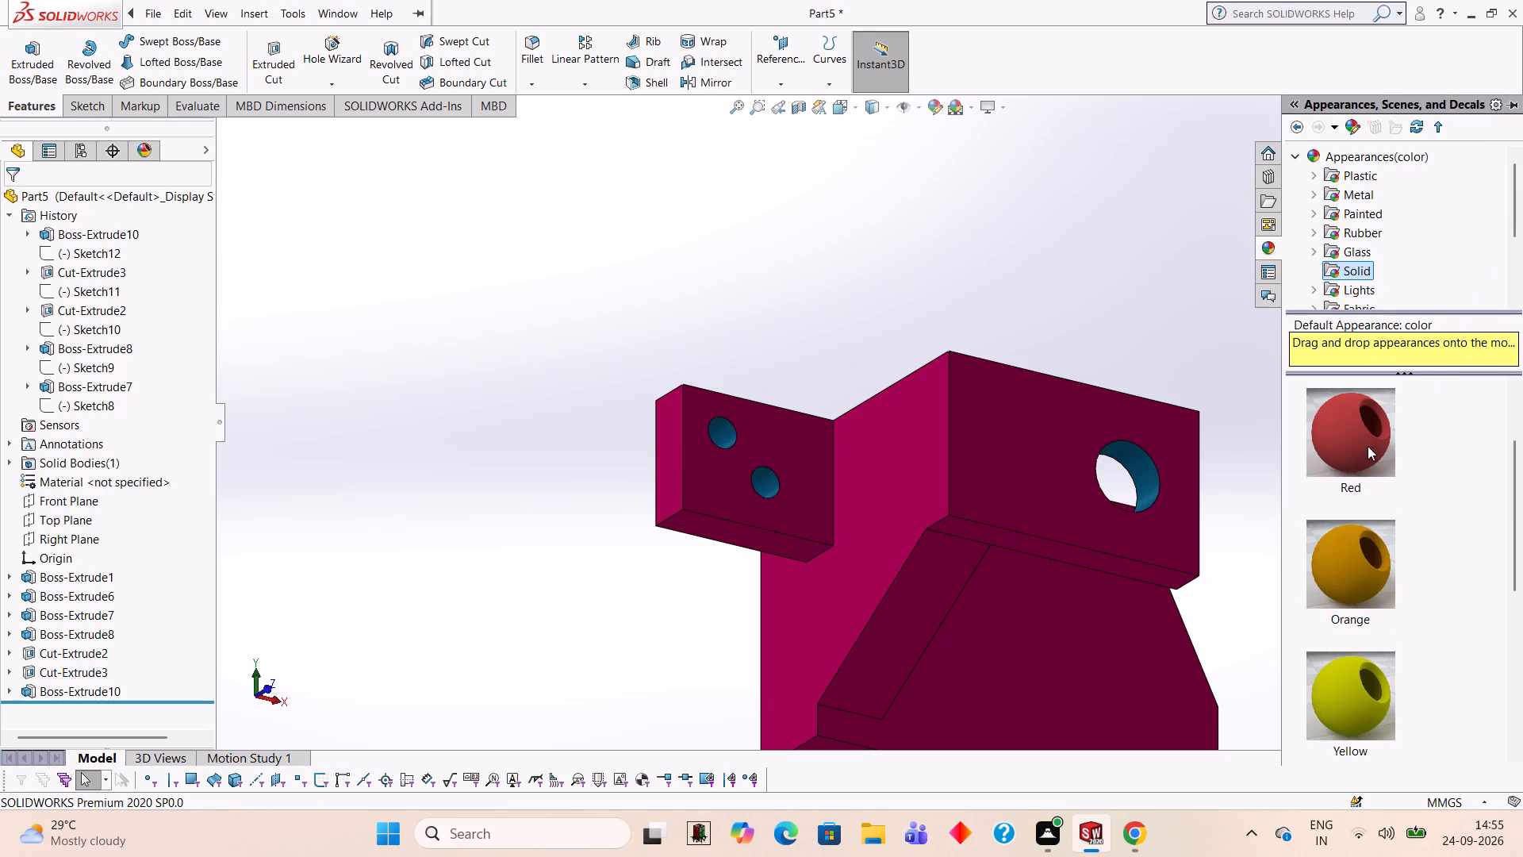
left_click_drag(1375, 662, 699, 427)
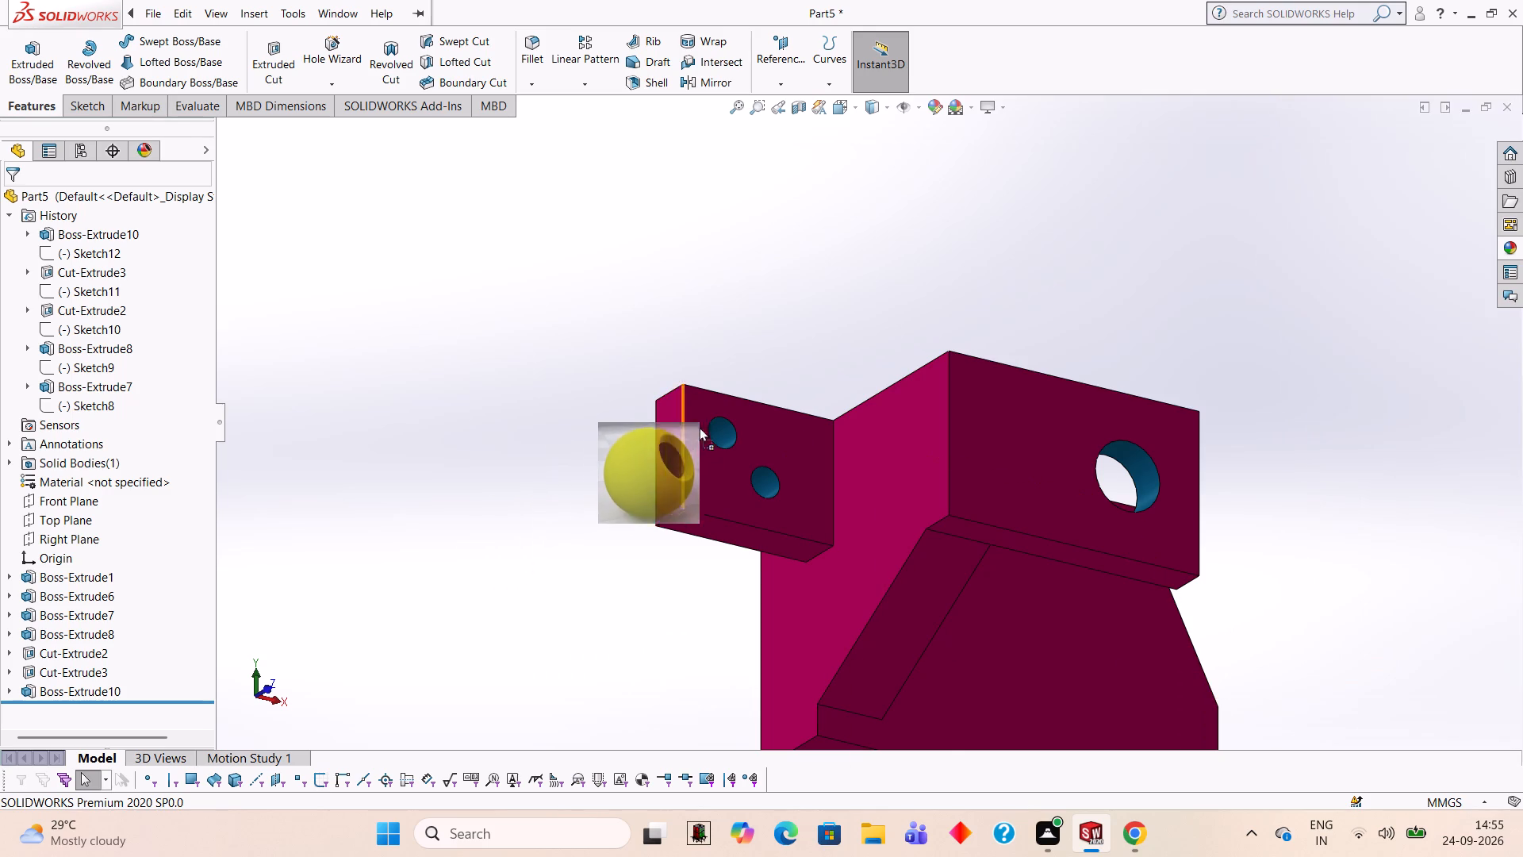
left_click_drag(699, 427, 705, 442)
left_click(705, 442)
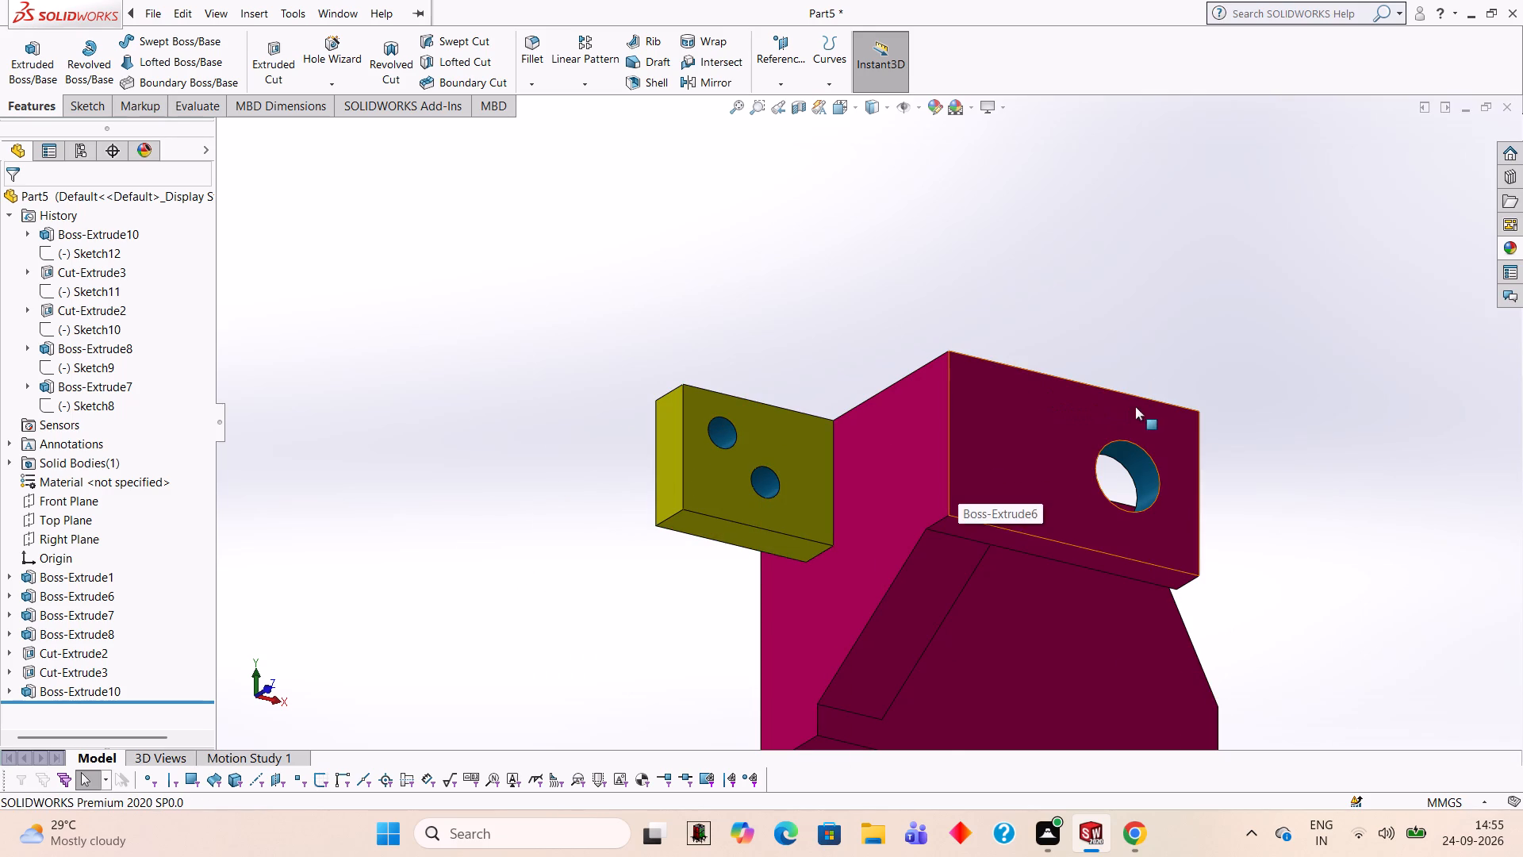
Apply the solid Green appearance to the extrude feature that forms the overhanging plate and its arm.
middle_click_drag(1236, 340, 1338, 360)
middle_click_drag(1295, 346, 1264, 346)
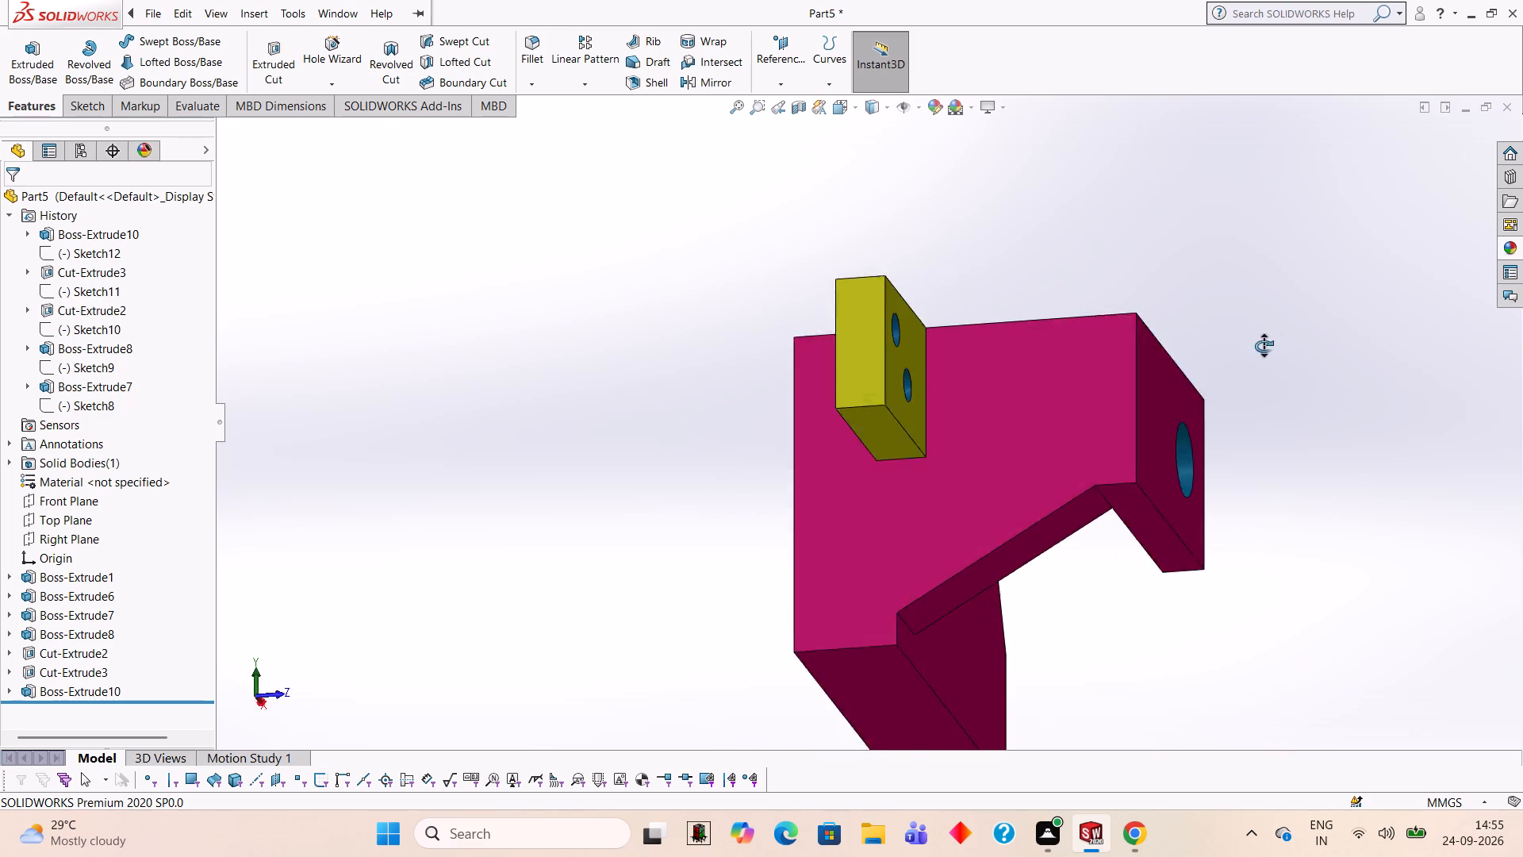
middle_click_drag(1264, 346, 1237, 347)
middle_click_drag(1239, 351, 1210, 353)
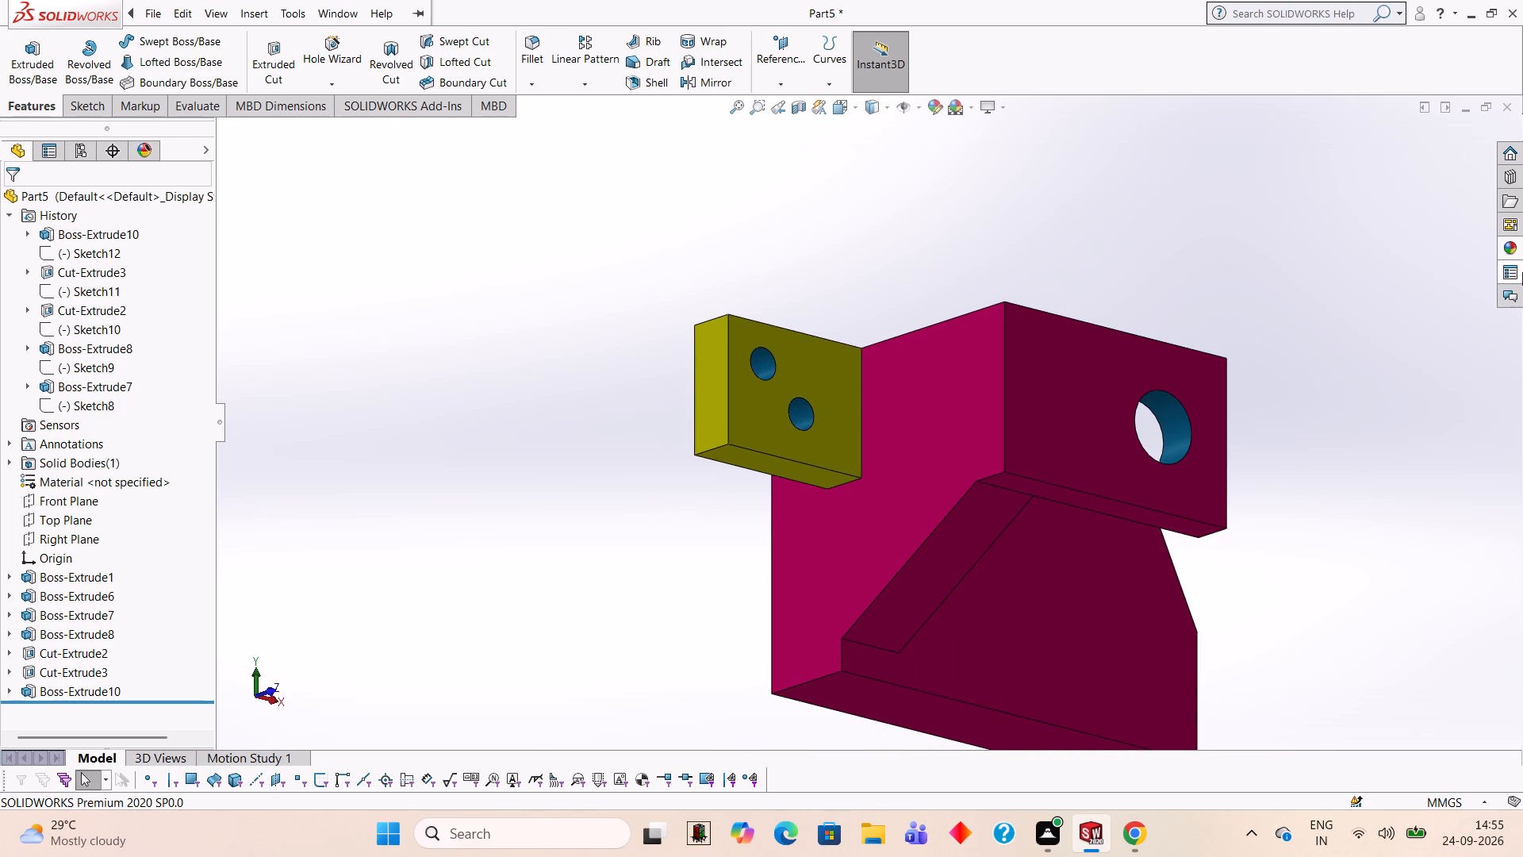
left_click(1504, 240)
scroll(1365, 589, "down", 2)
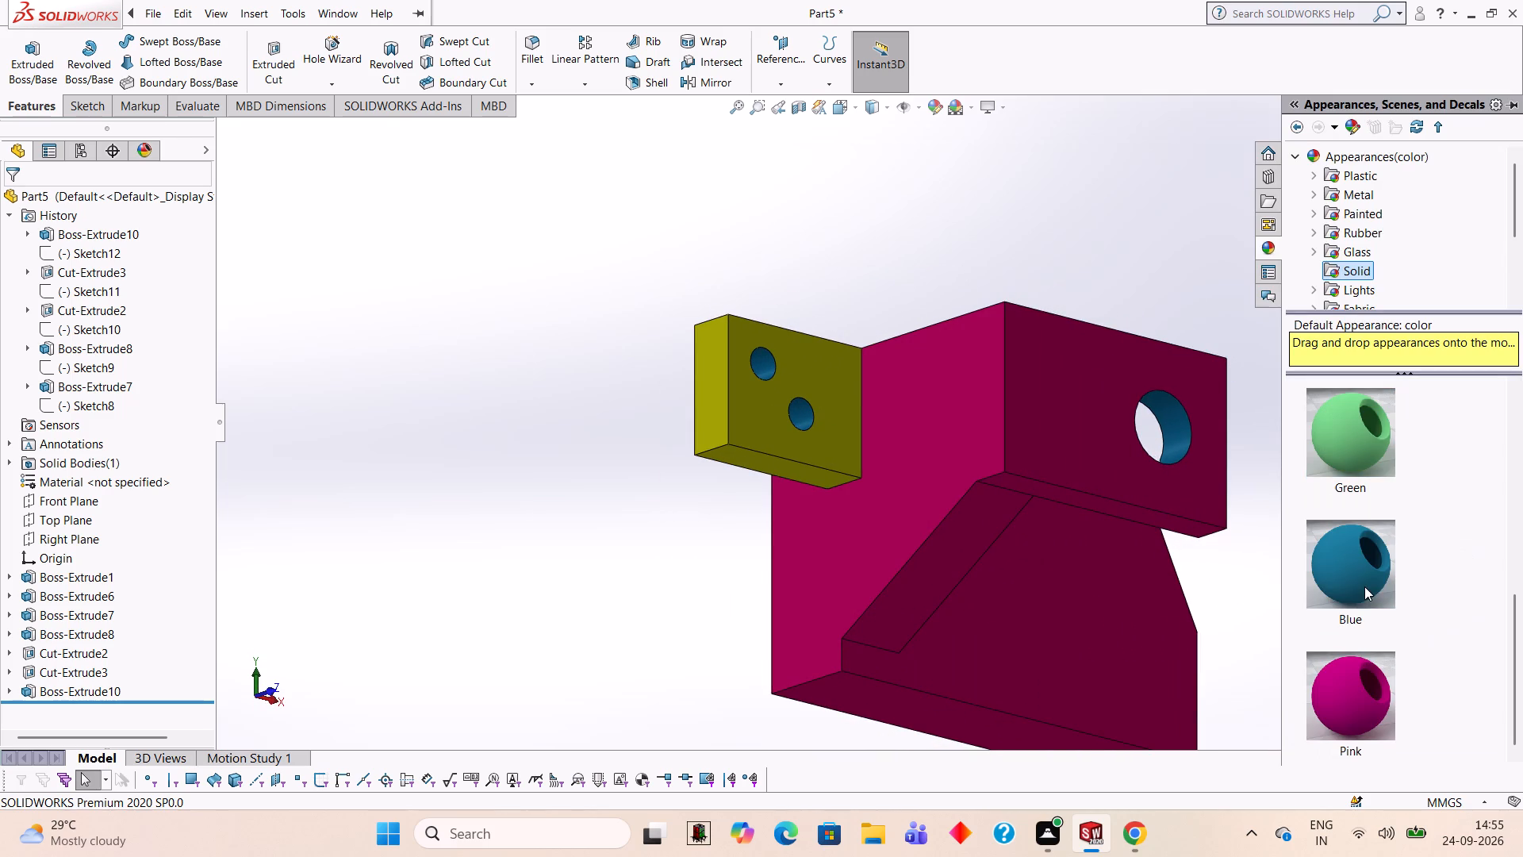
left_click_drag(1354, 448, 1105, 422)
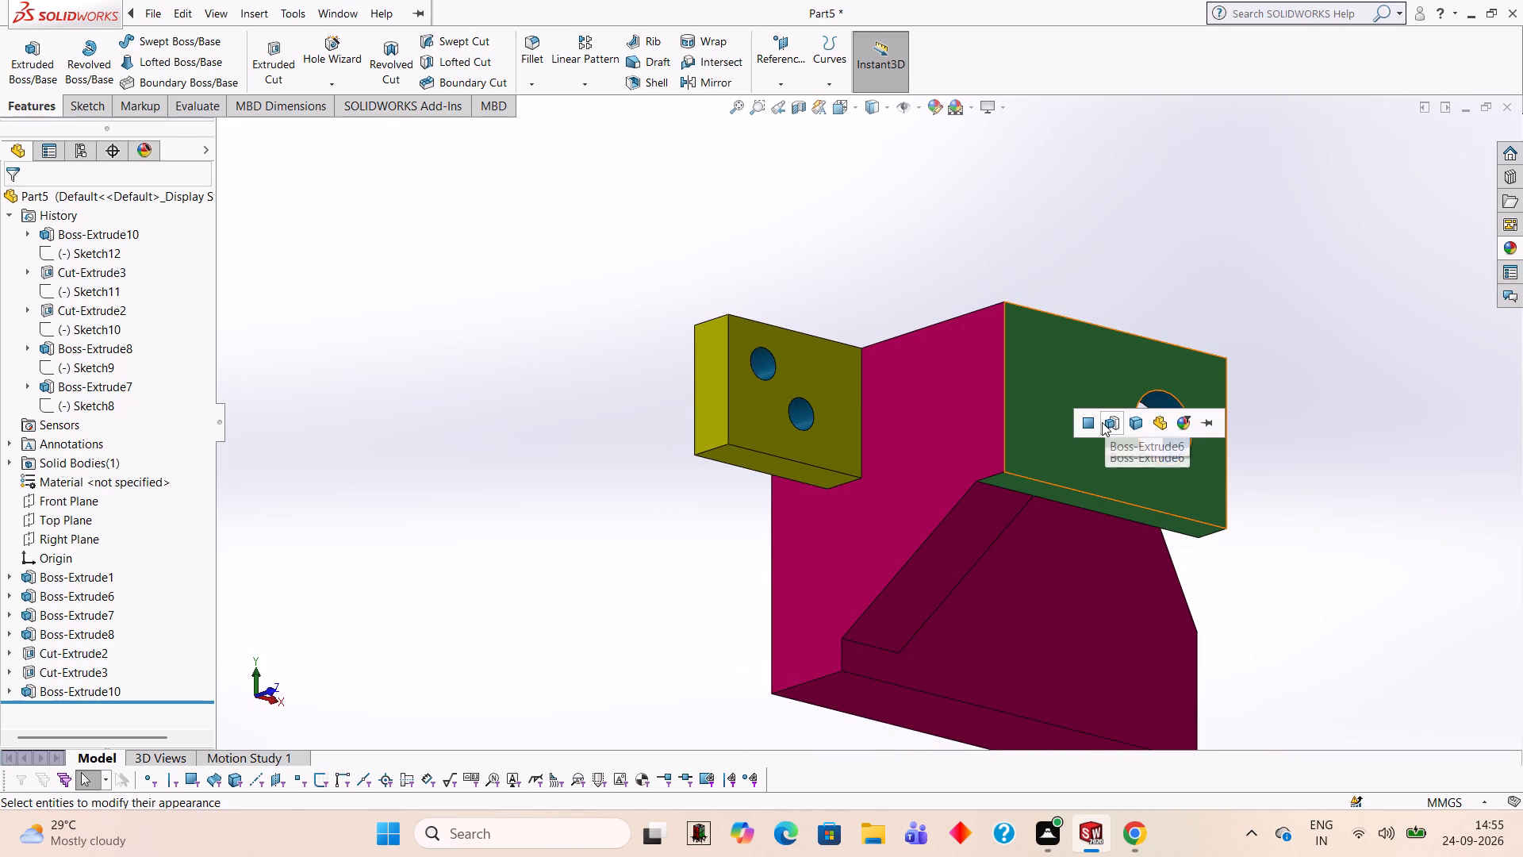
left_click(1102, 422)
Apply the solid Pink appearance to the green inner side face of the arm between plate and block.
middle_click_drag(1447, 410, 1345, 349)
scroll(1337, 350, "up", 1)
middle_click_drag(1333, 351, 1180, 406)
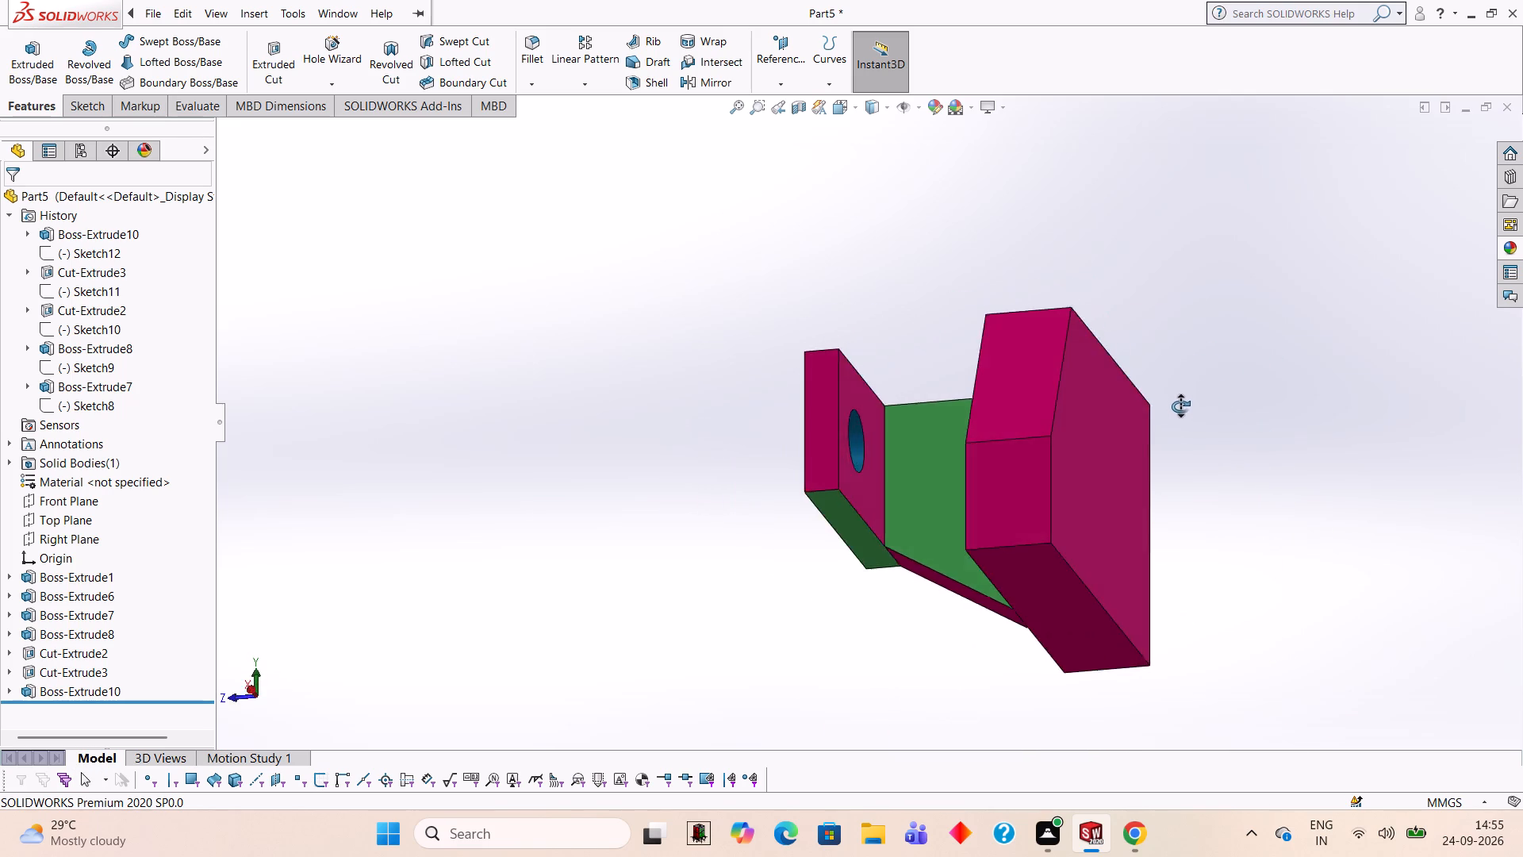
middle_click_drag(1180, 406, 1233, 425)
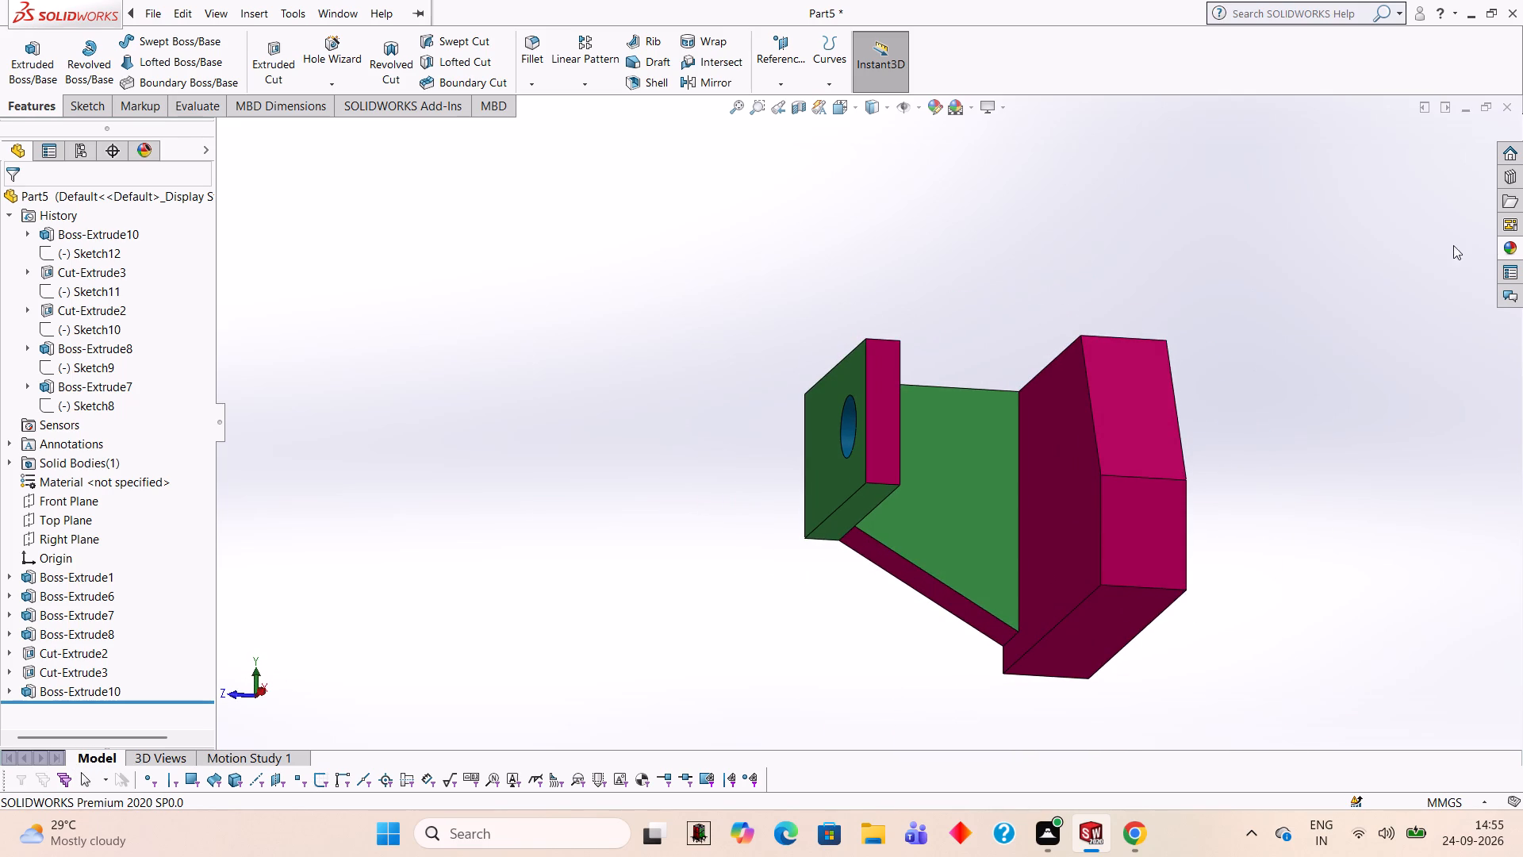
left_click(1522, 244)
left_click_drag(1371, 700, 1188, 647)
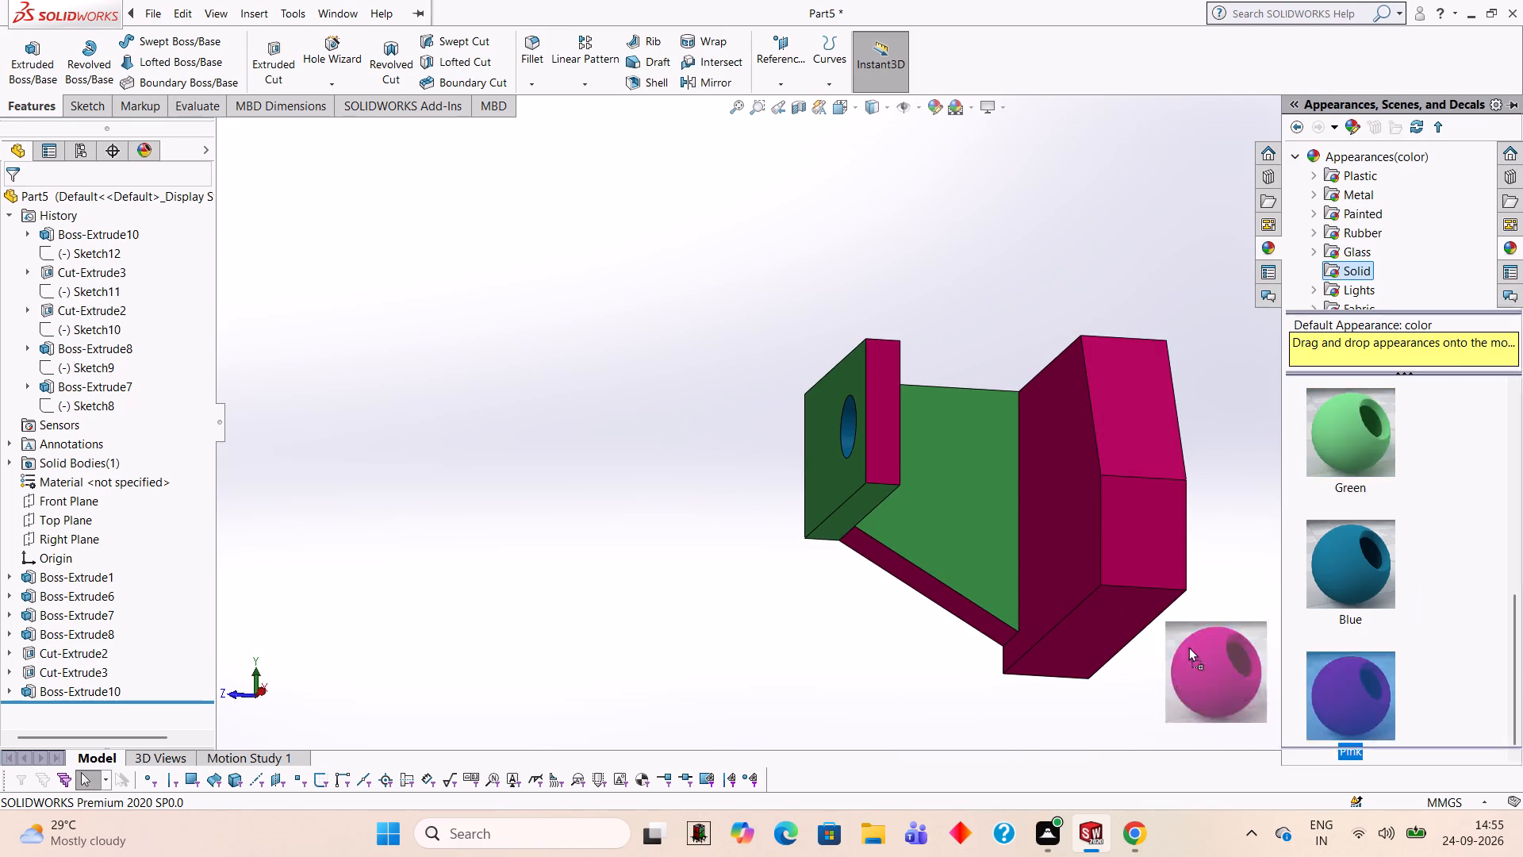
left_click_drag(1188, 647, 997, 503)
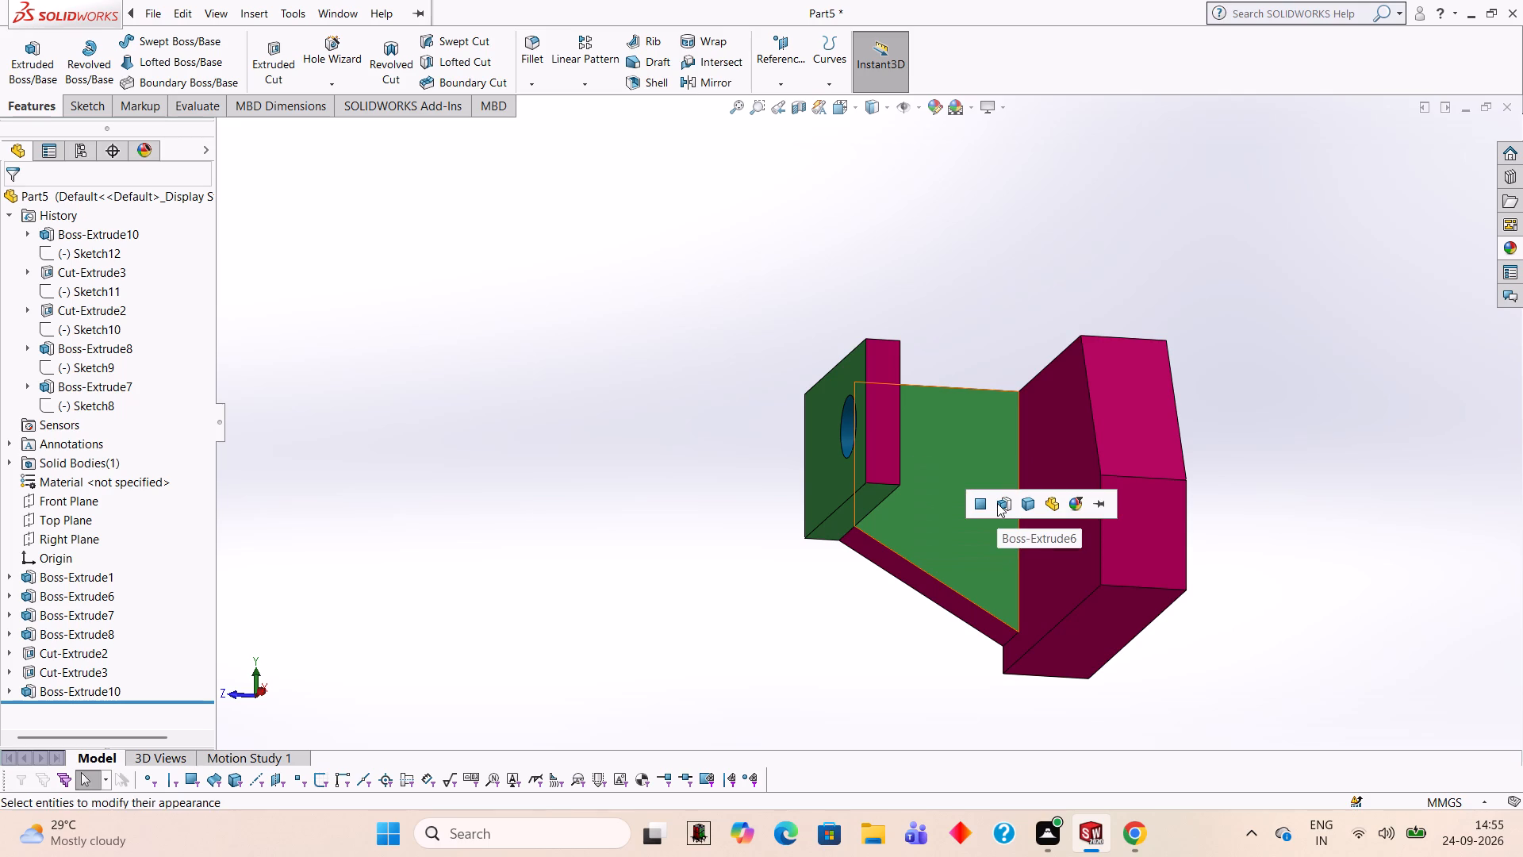
left_click(982, 503)
Examine the coloured plate, side boss, arm and block from several angles.
middle_click_drag(977, 291, 983, 291)
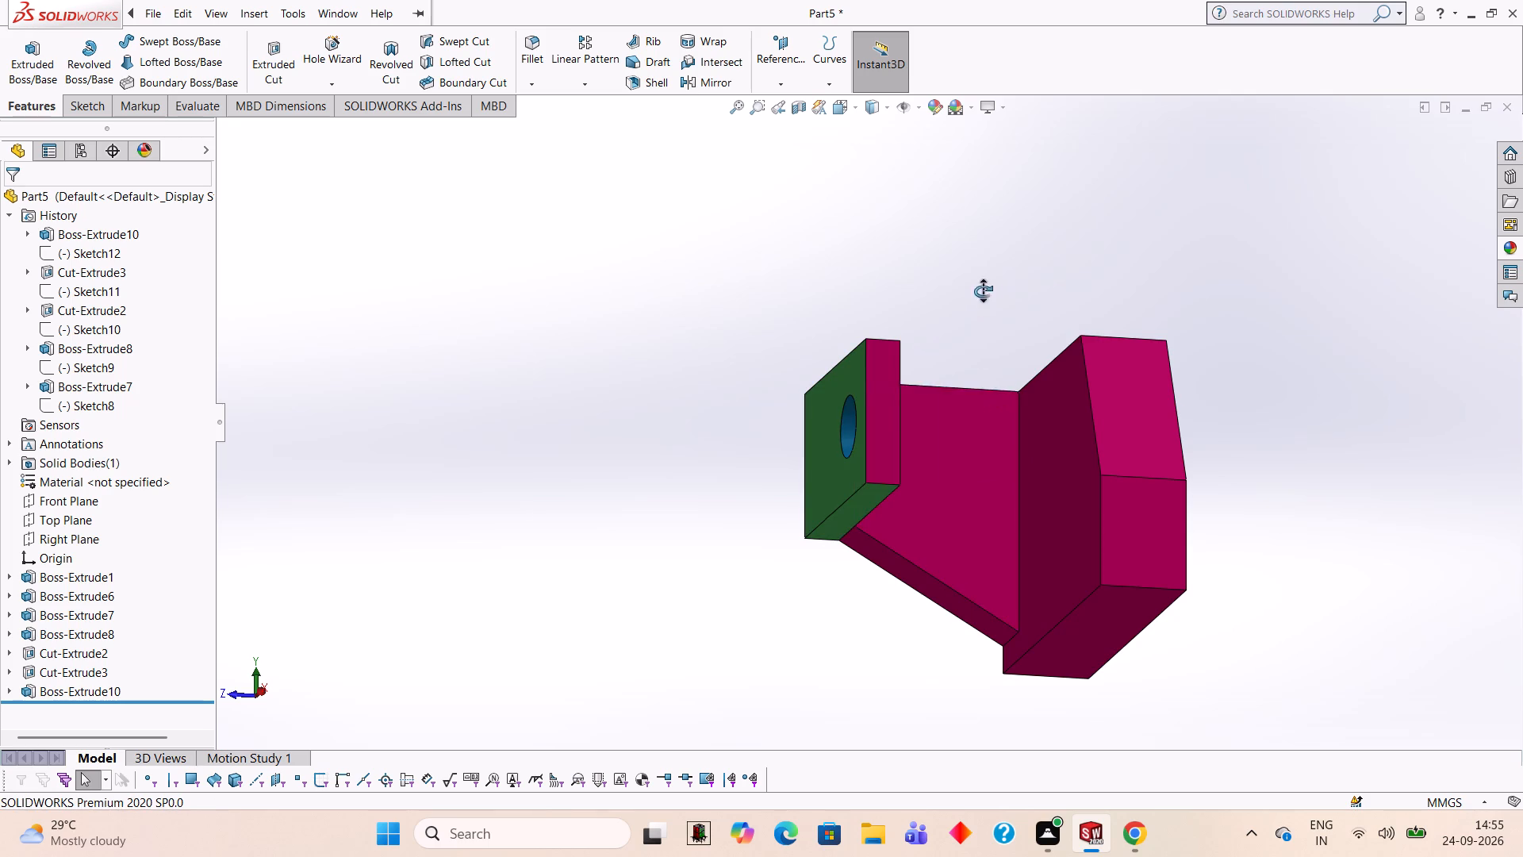
middle_click_drag(983, 291, 1111, 209)
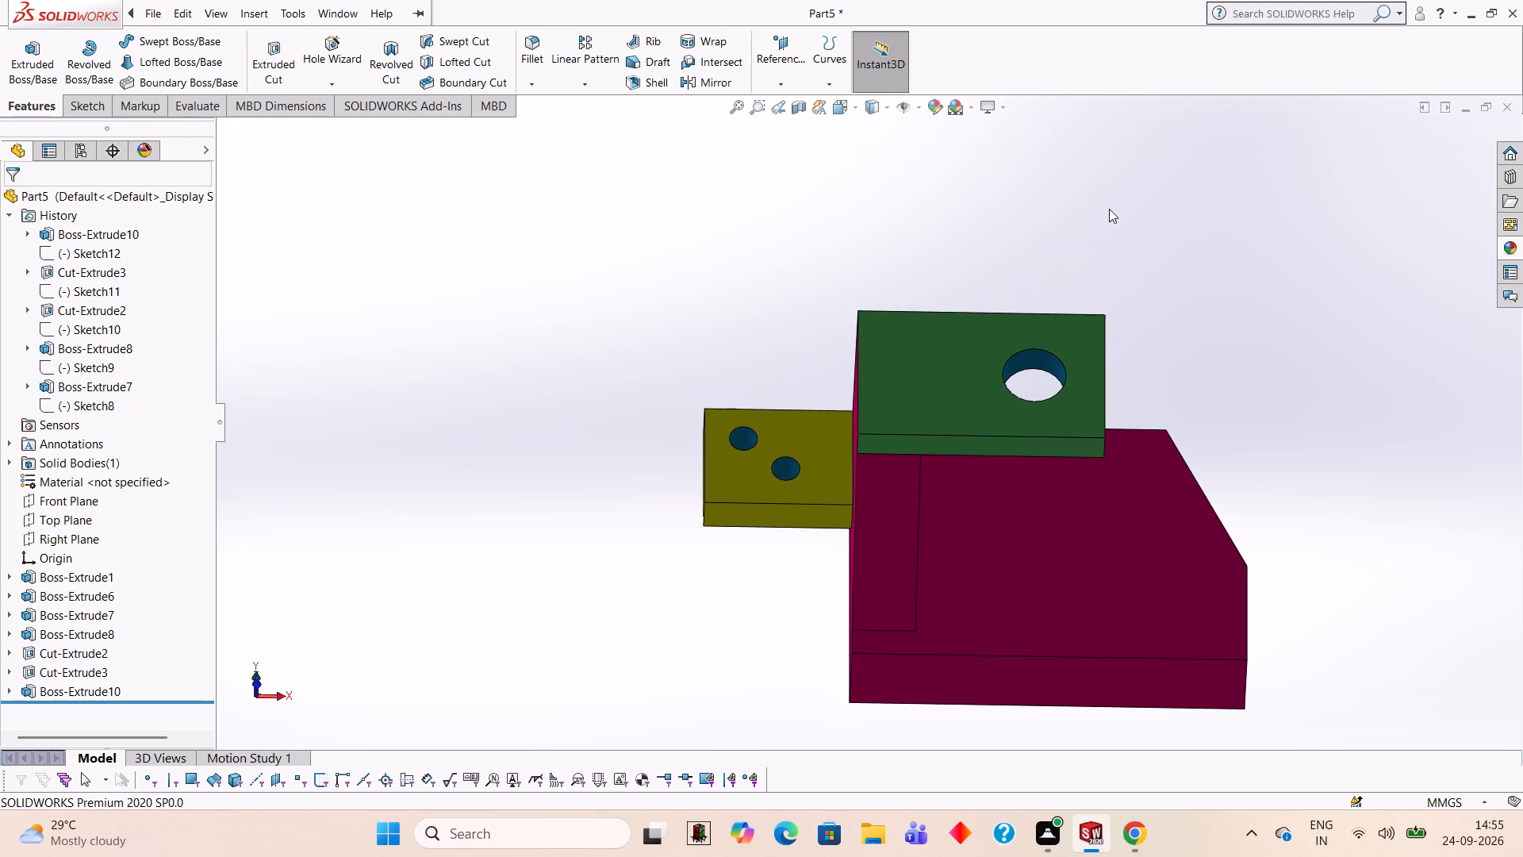
scroll(1107, 213, "up", 2)
middle_click_drag(1134, 303, 1153, 305)
middle_click_drag(1209, 453, 1239, 523)
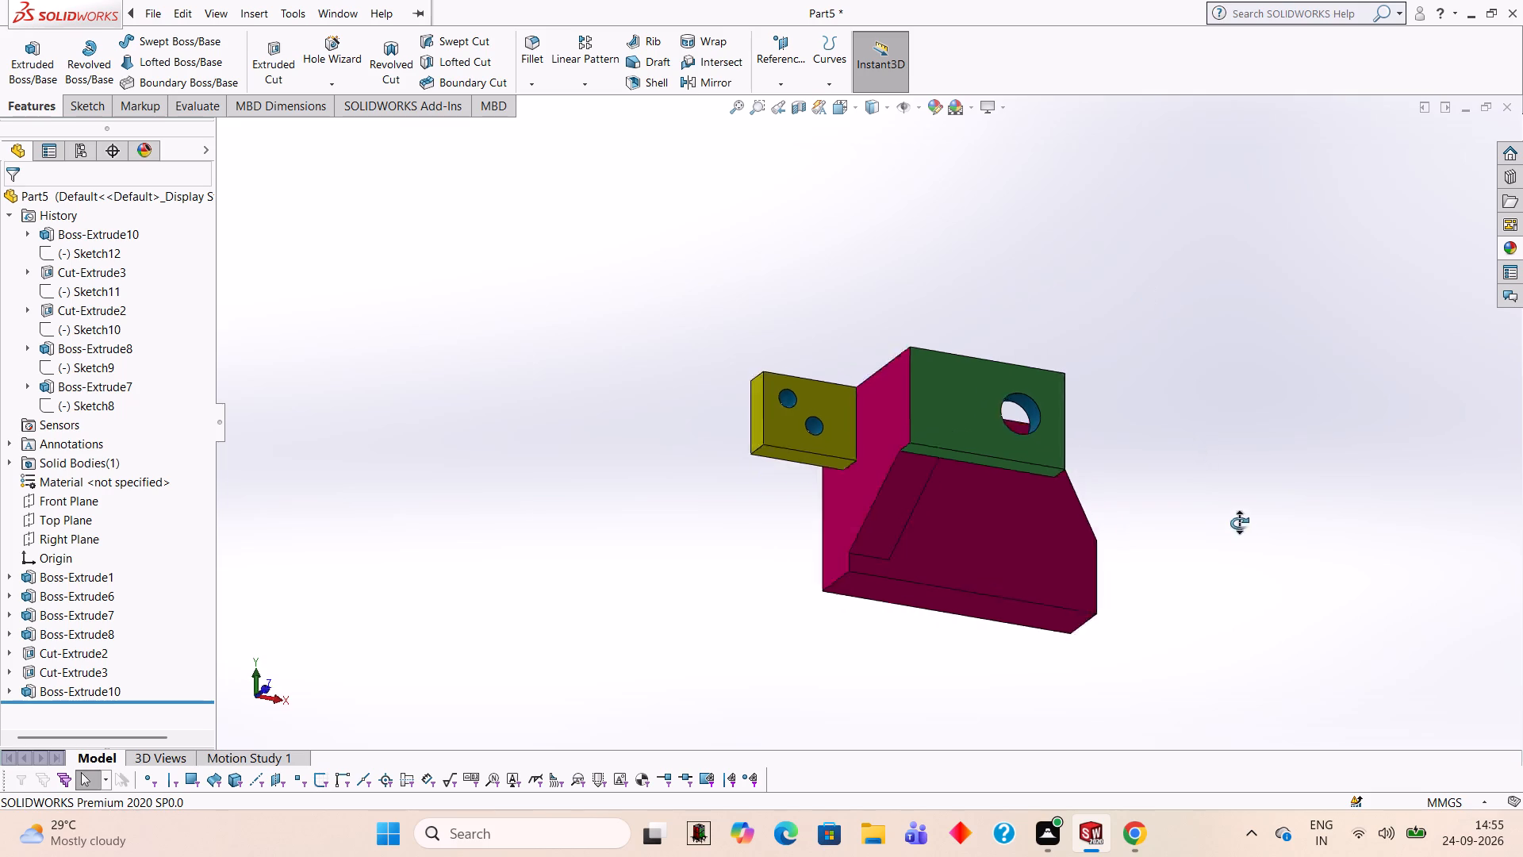
middle_click_drag(1239, 523, 1253, 349)
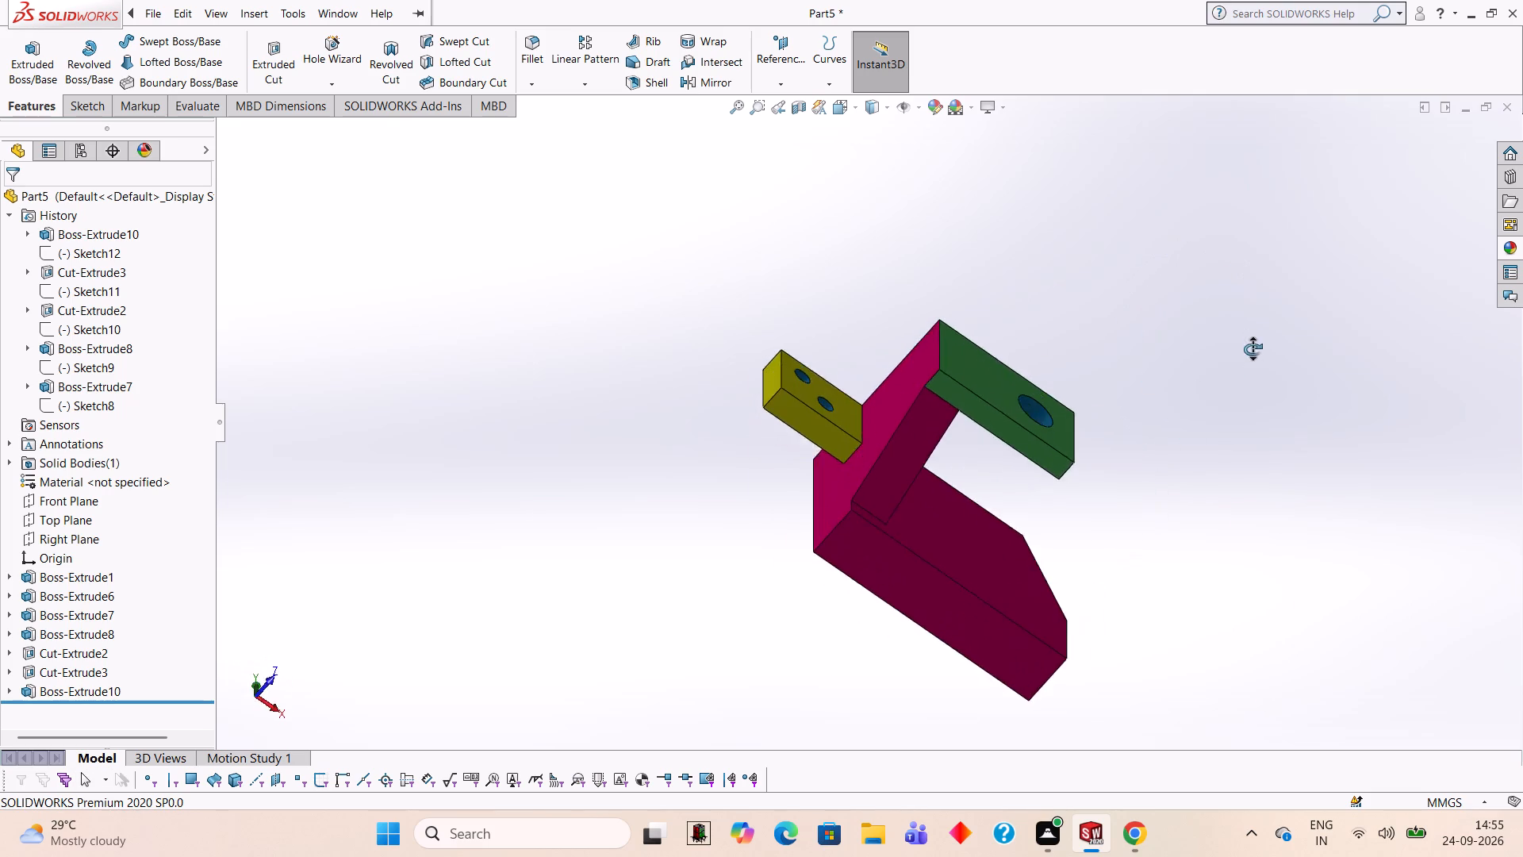
middle_click_drag(1253, 349, 1252, 495)
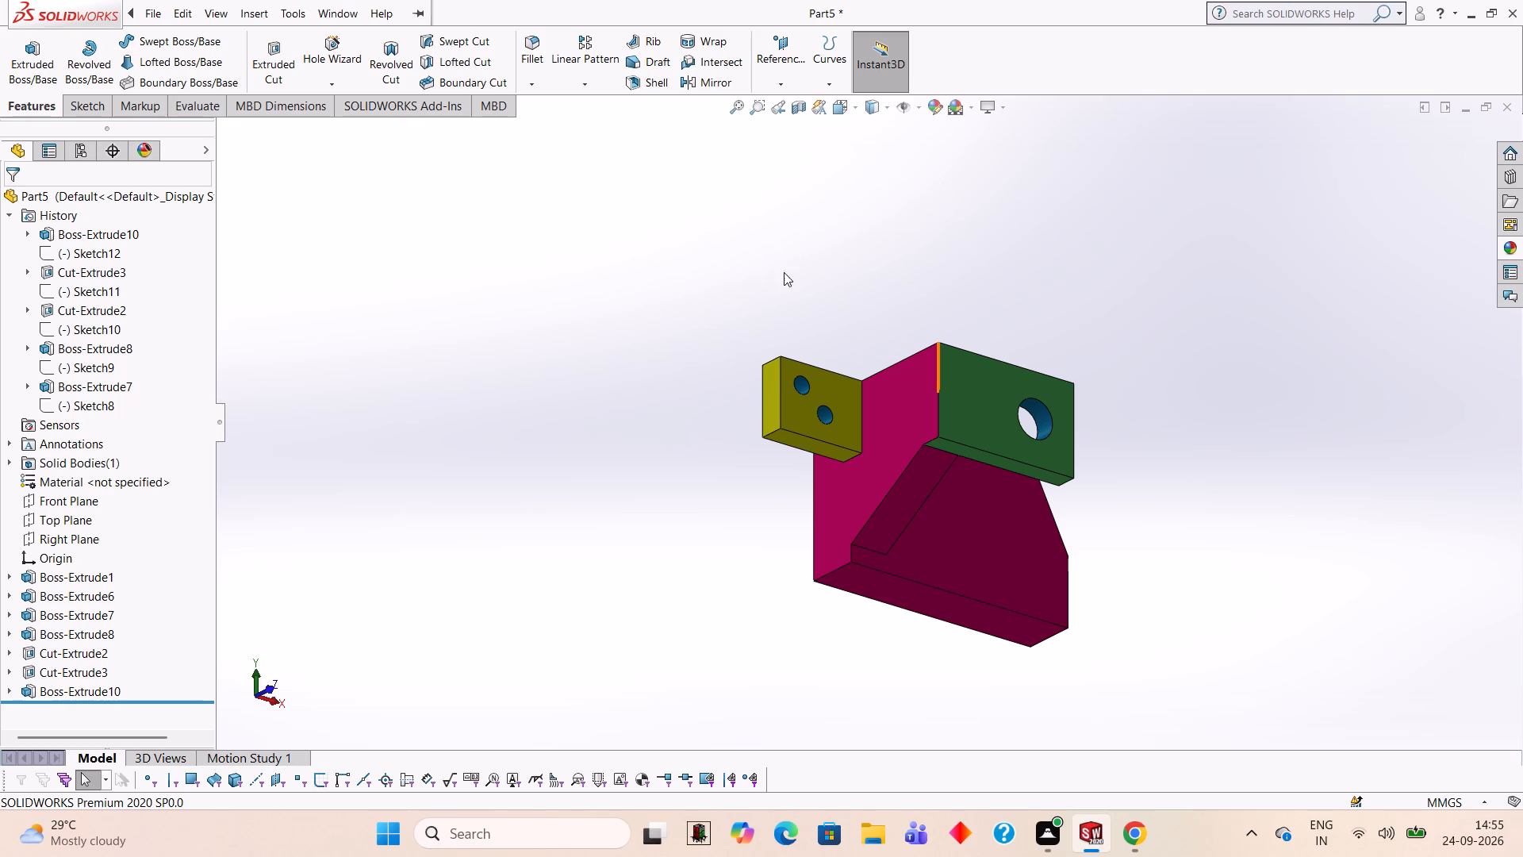
middle_click_drag(1157, 433, 815, 291)
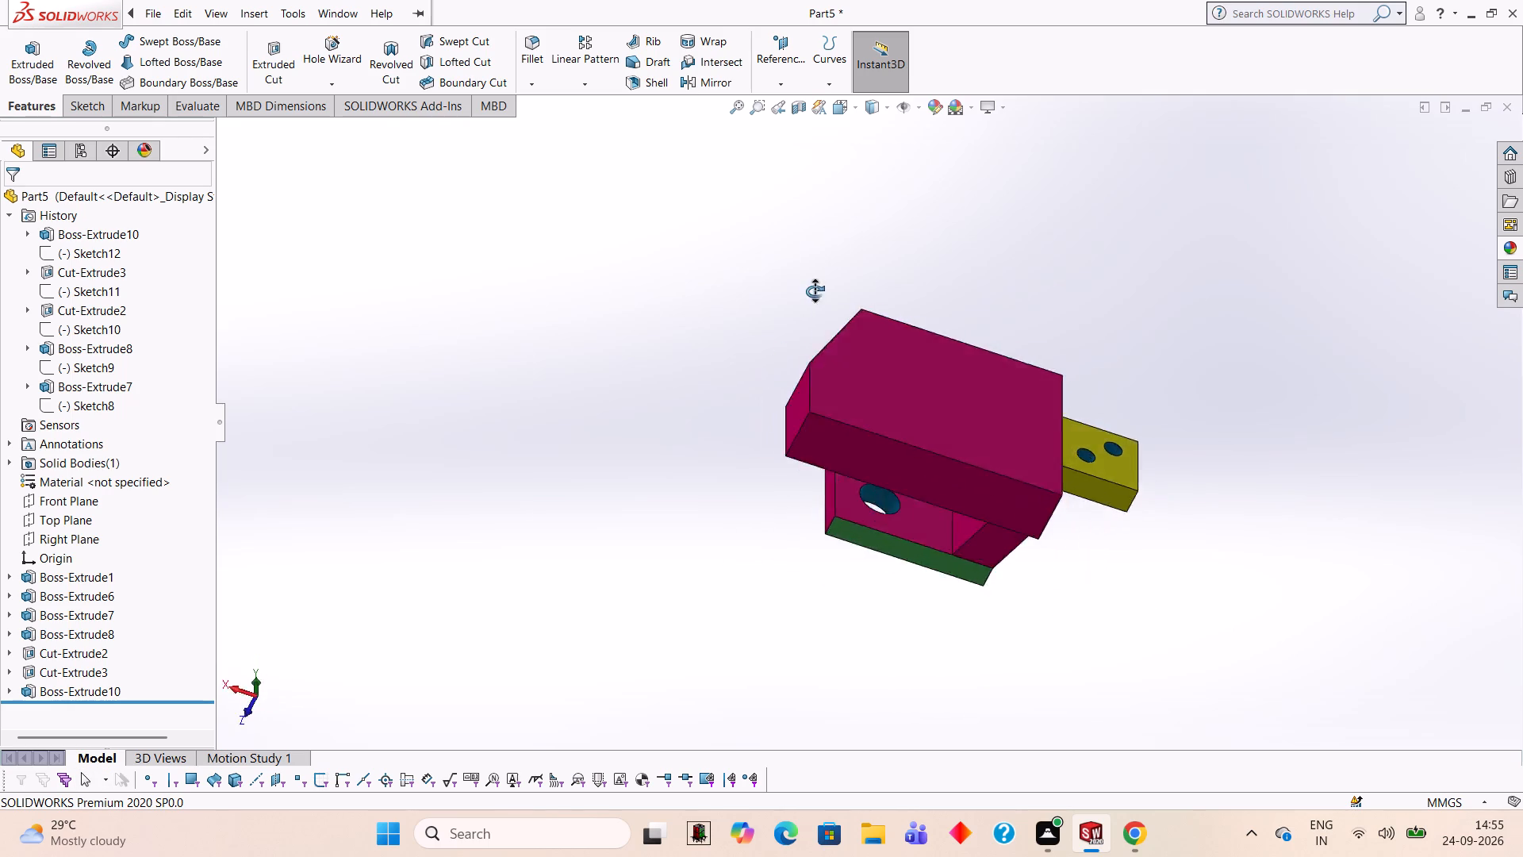
middle_click_drag(815, 291, 986, 685)
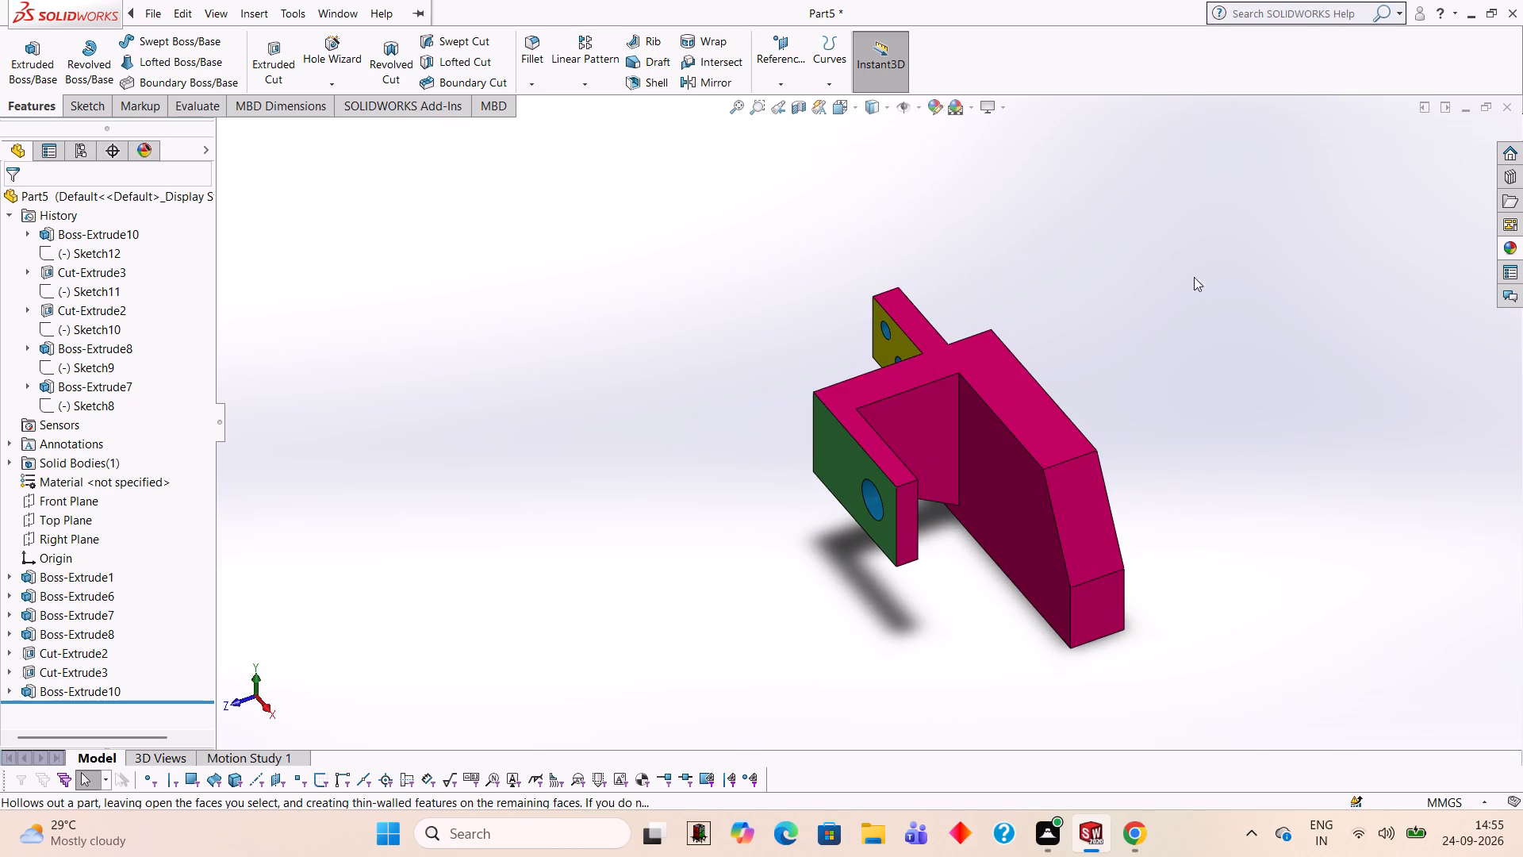
middle_click_drag(1173, 428, 1173, 251)
middle_click_drag(1133, 448, 1245, 249)
middle_click_drag(1233, 305, 1293, 373)
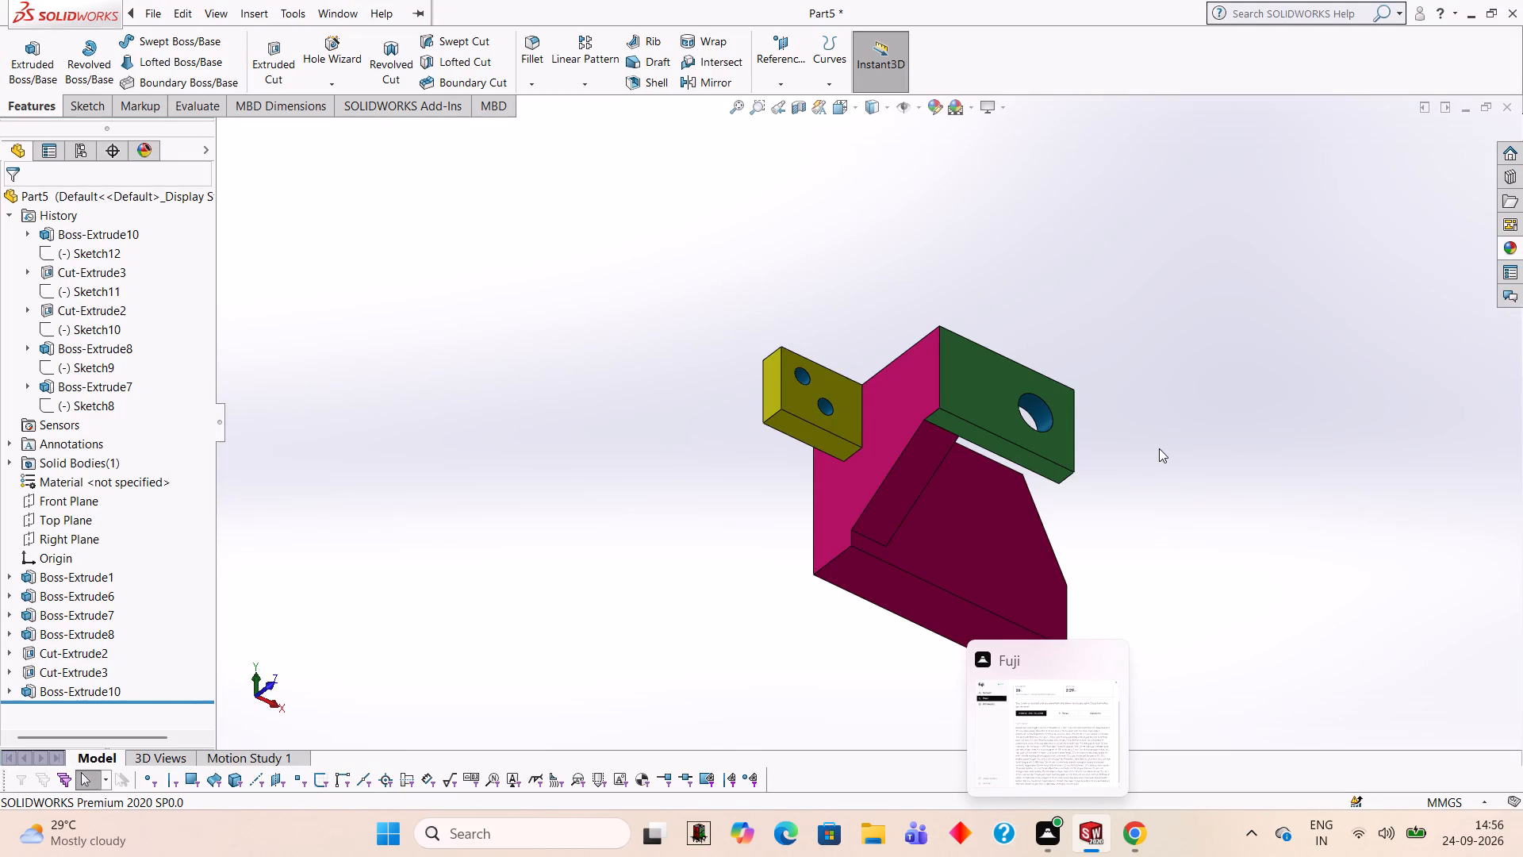
middle_click_drag(1181, 434, 1139, 453)
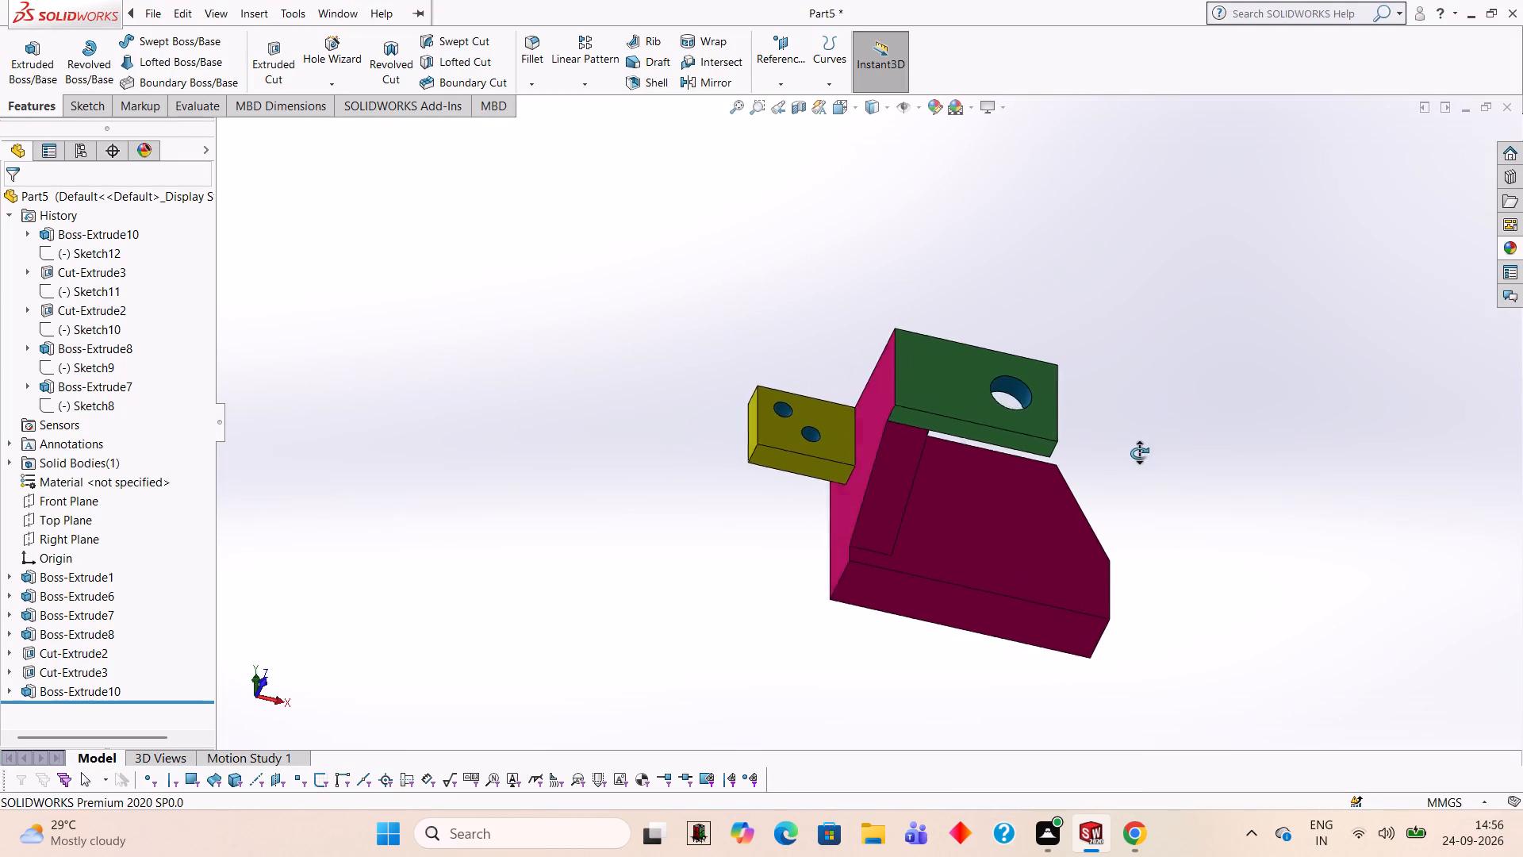
middle_click_drag(1139, 453, 1114, 348)
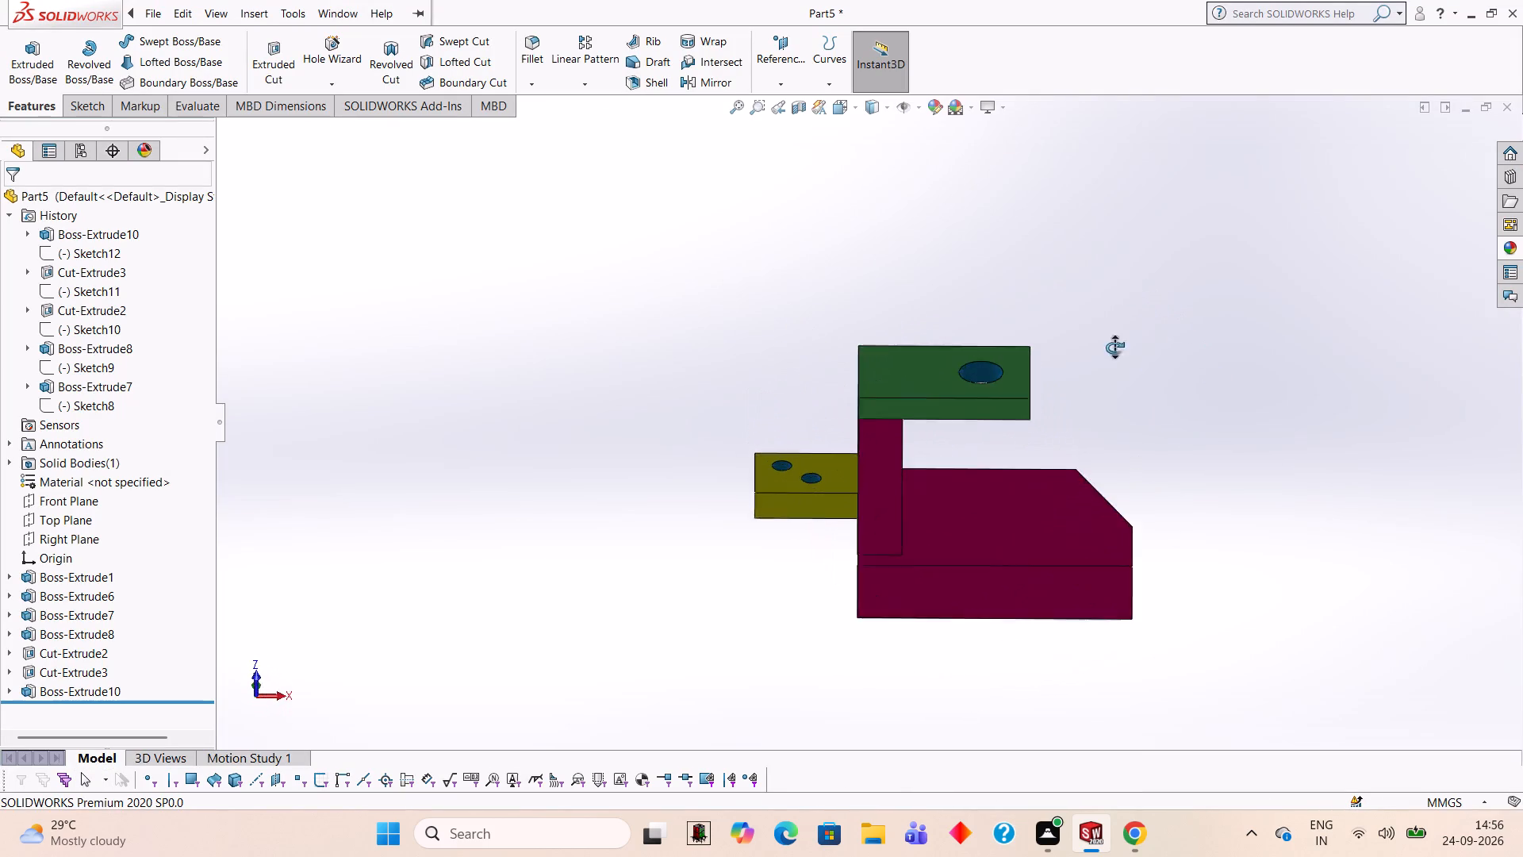
middle_click_drag(1114, 348, 1128, 460)
Apply the solid Yellow appearance to the large hole in the overhanging plate.
scroll(1044, 453, "down", 4)
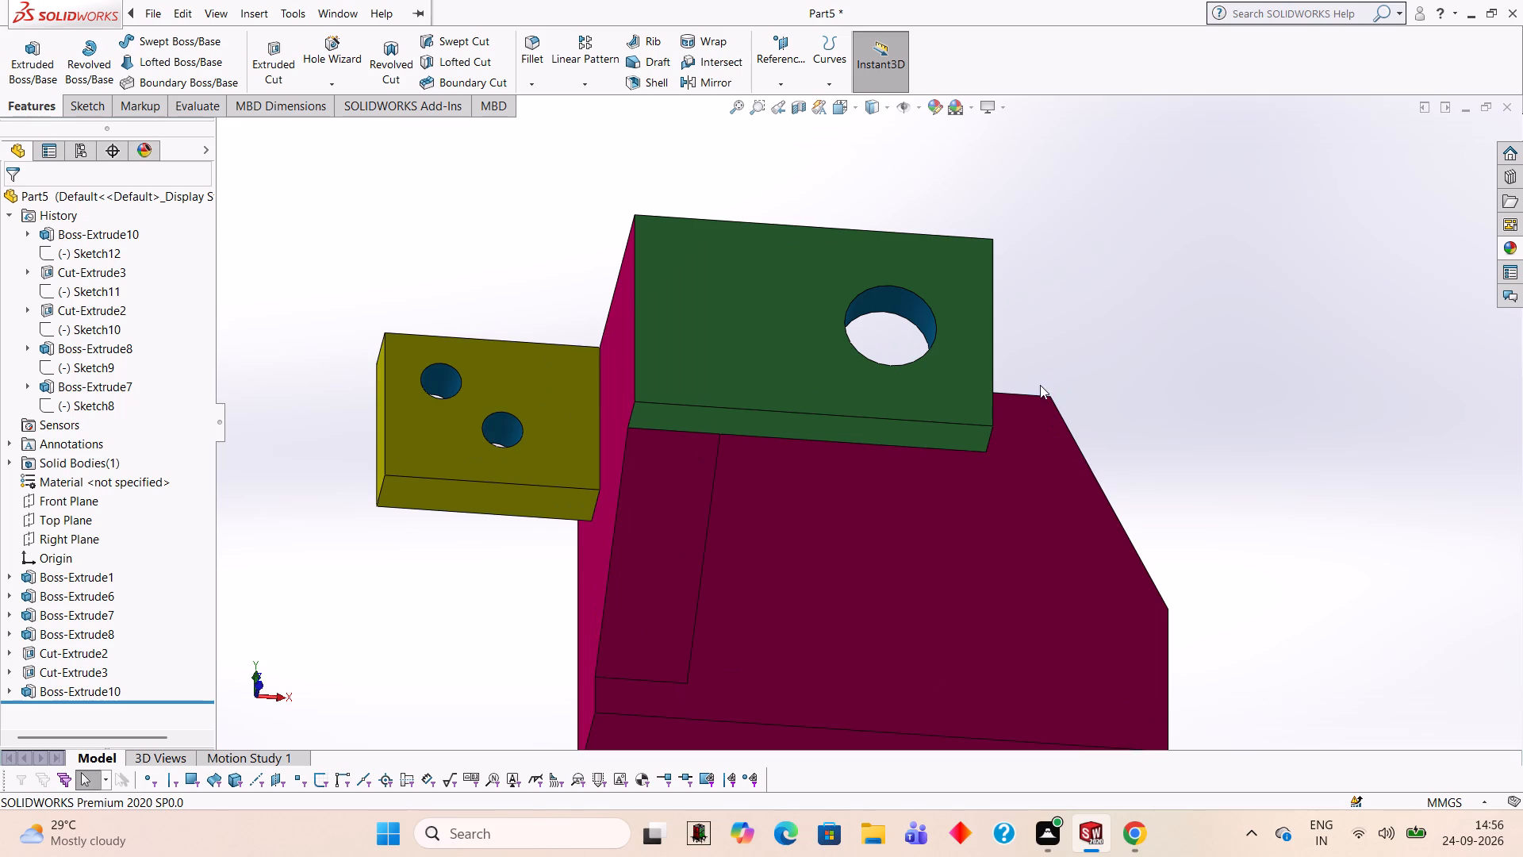
left_click(1514, 246)
scroll(1383, 494, "down", 4)
scroll(1387, 484, "up", 5)
scroll(1394, 671, "down", 2)
left_click_drag(1364, 411, 1322, 417)
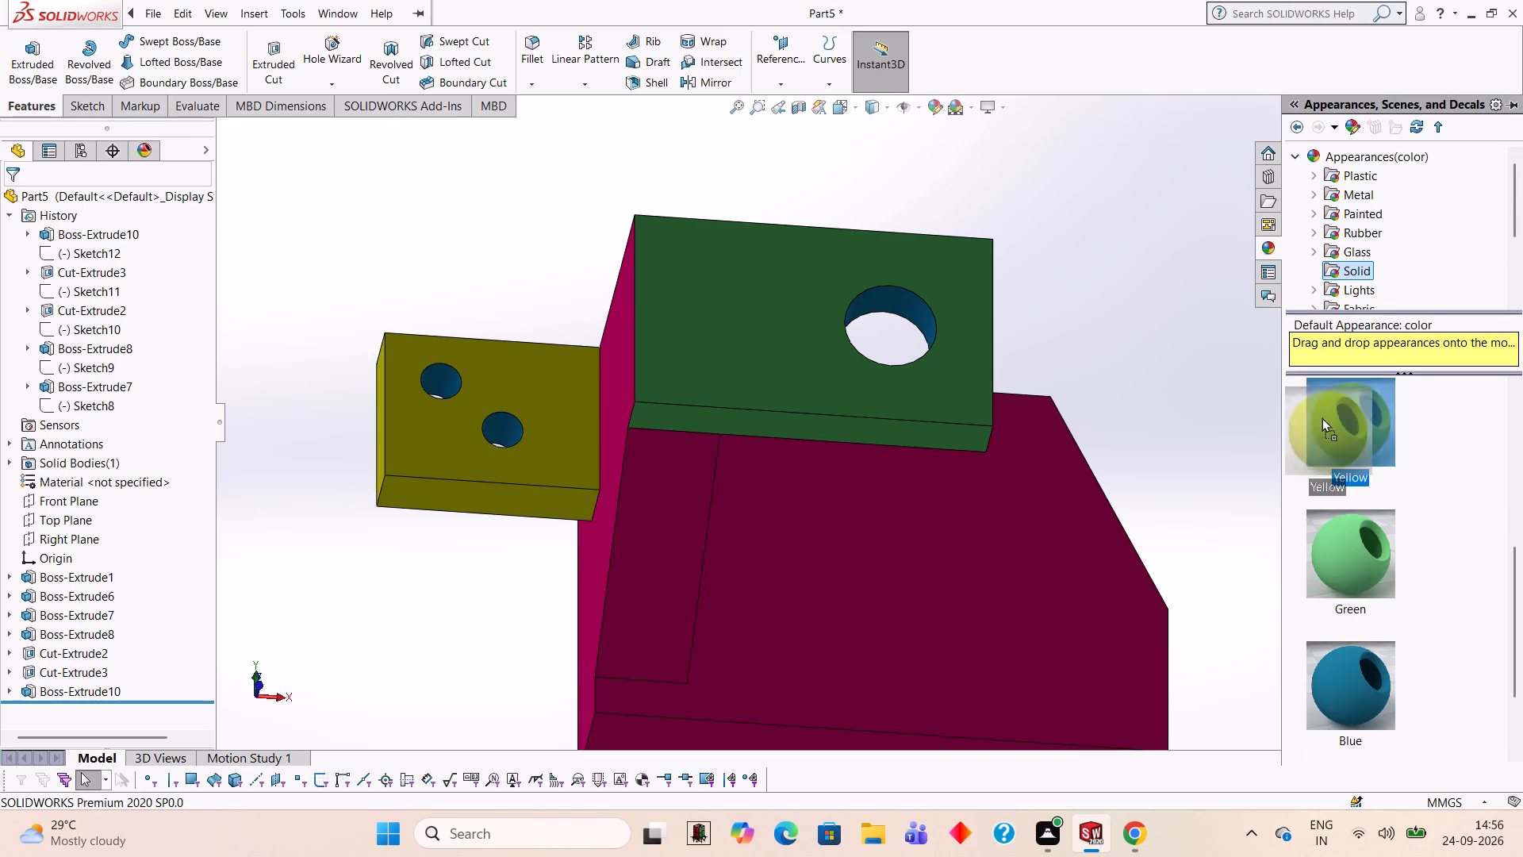
left_click_drag(1322, 417, 868, 290)
left_click(868, 290)
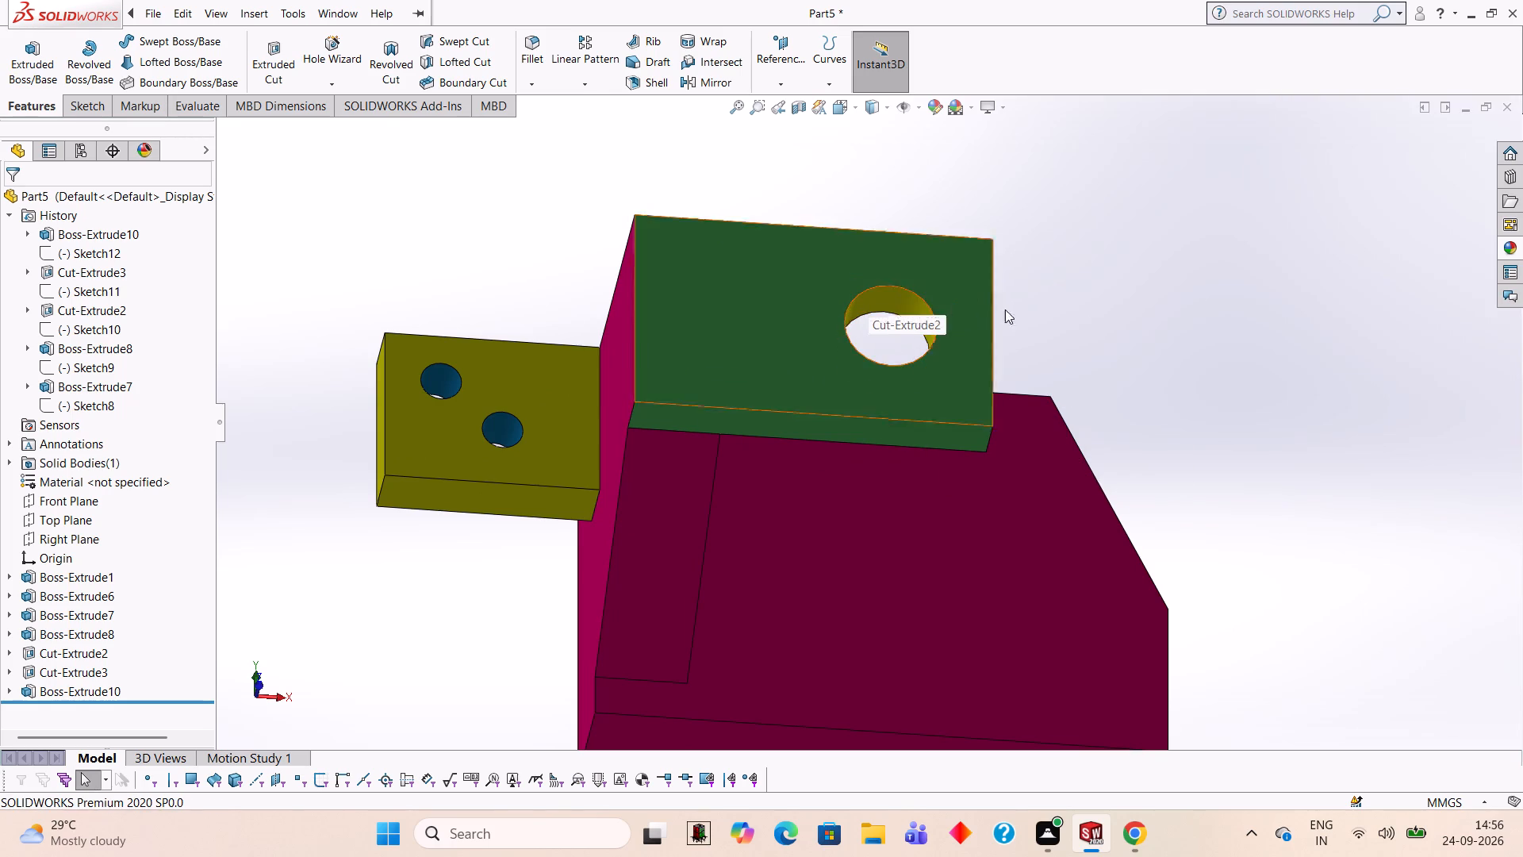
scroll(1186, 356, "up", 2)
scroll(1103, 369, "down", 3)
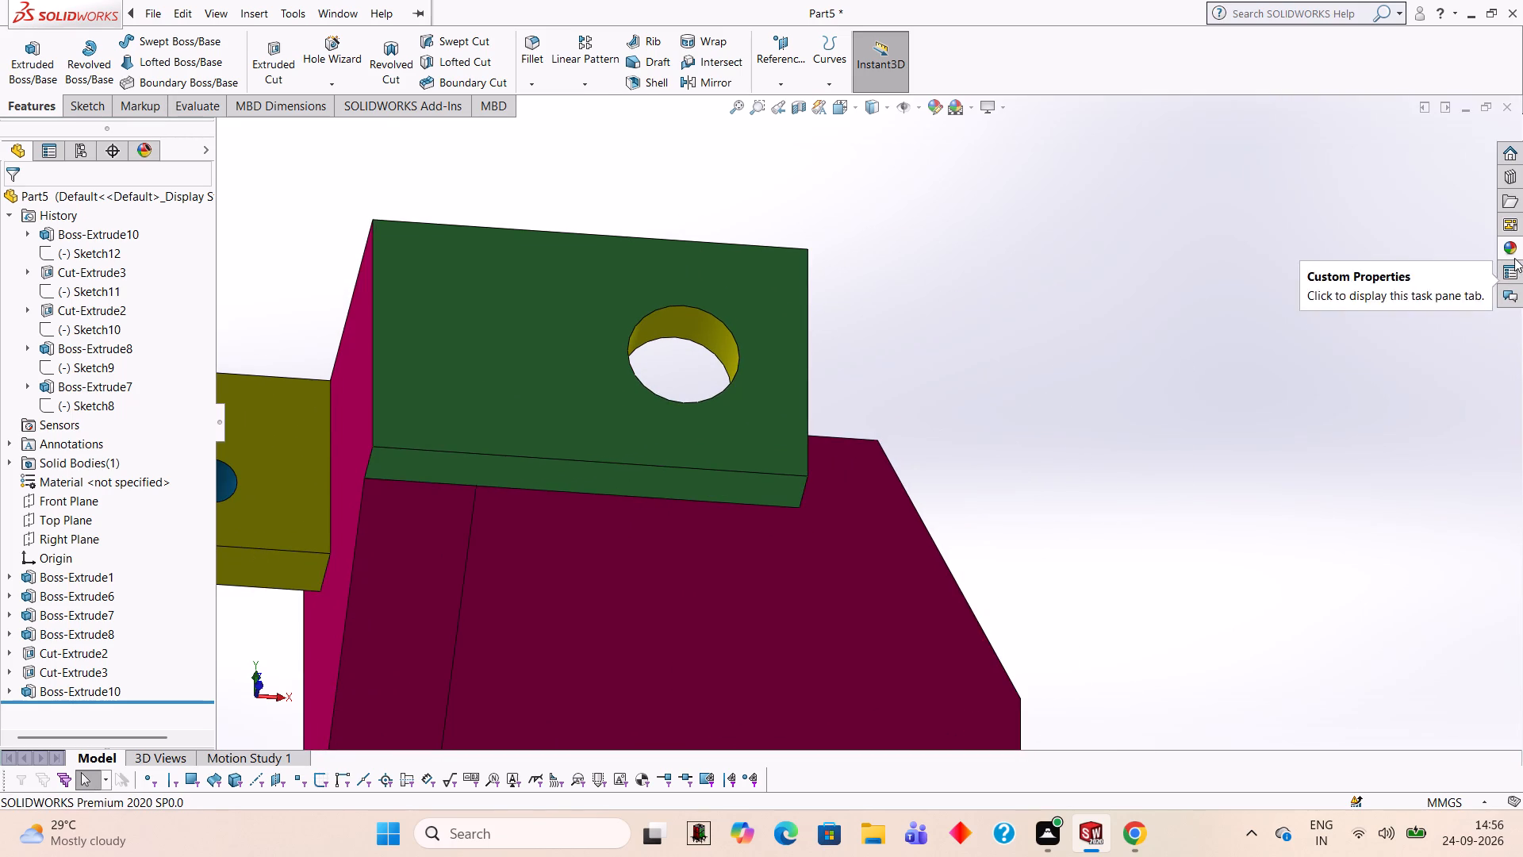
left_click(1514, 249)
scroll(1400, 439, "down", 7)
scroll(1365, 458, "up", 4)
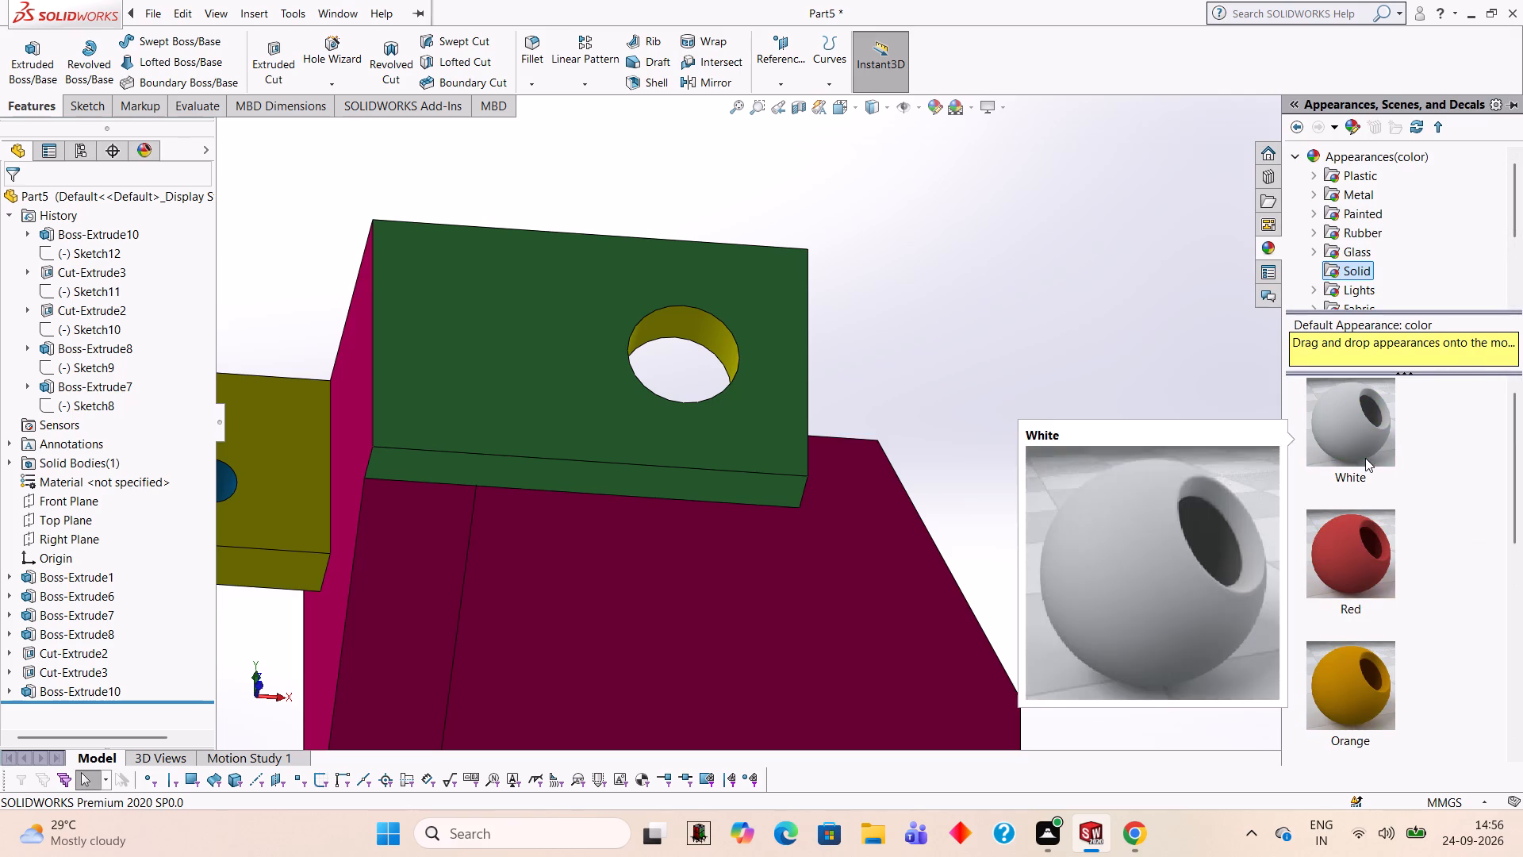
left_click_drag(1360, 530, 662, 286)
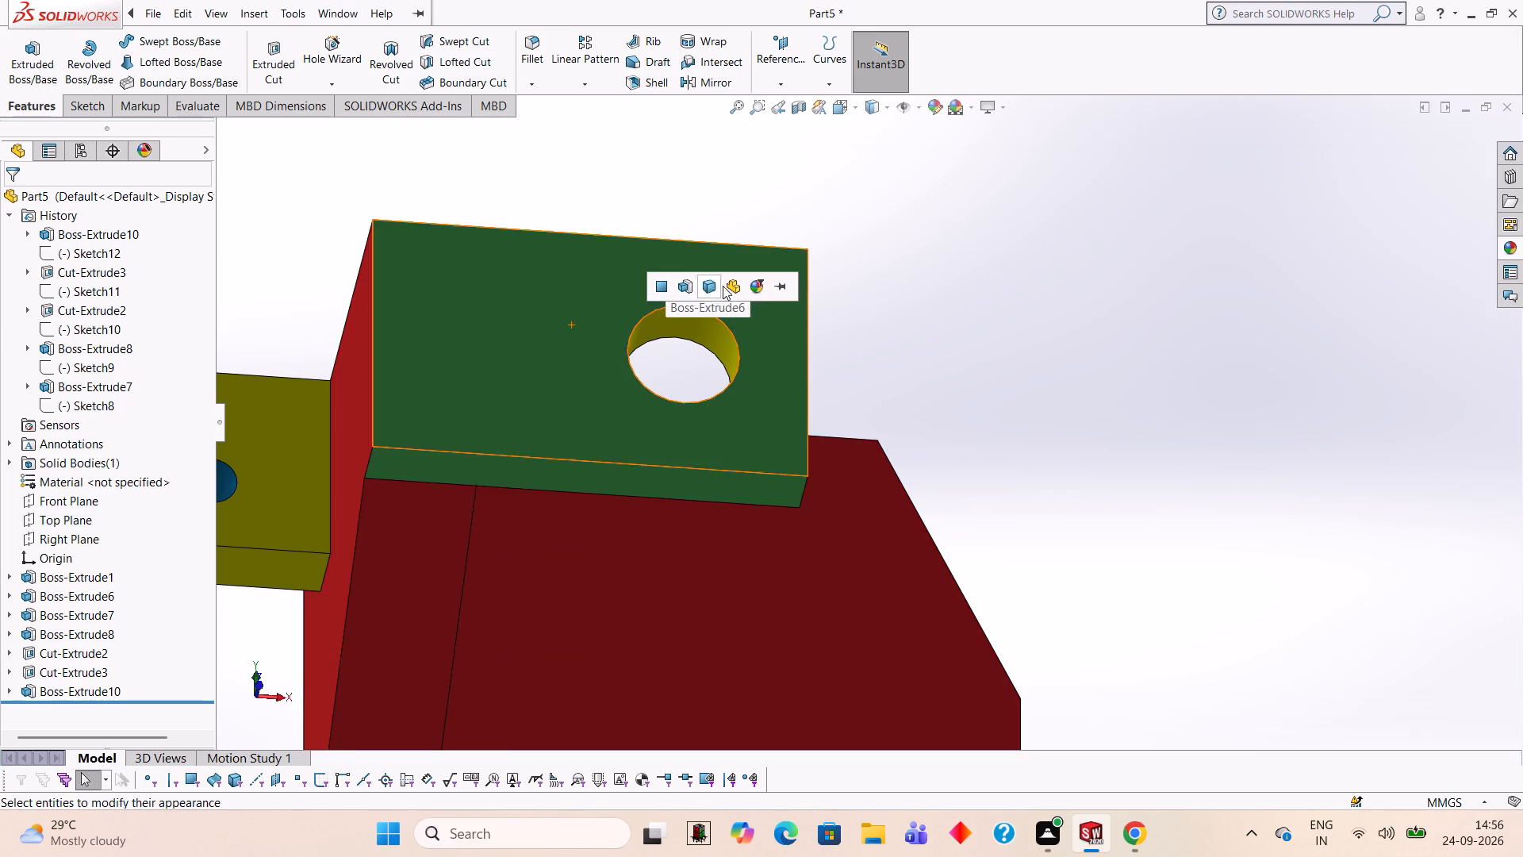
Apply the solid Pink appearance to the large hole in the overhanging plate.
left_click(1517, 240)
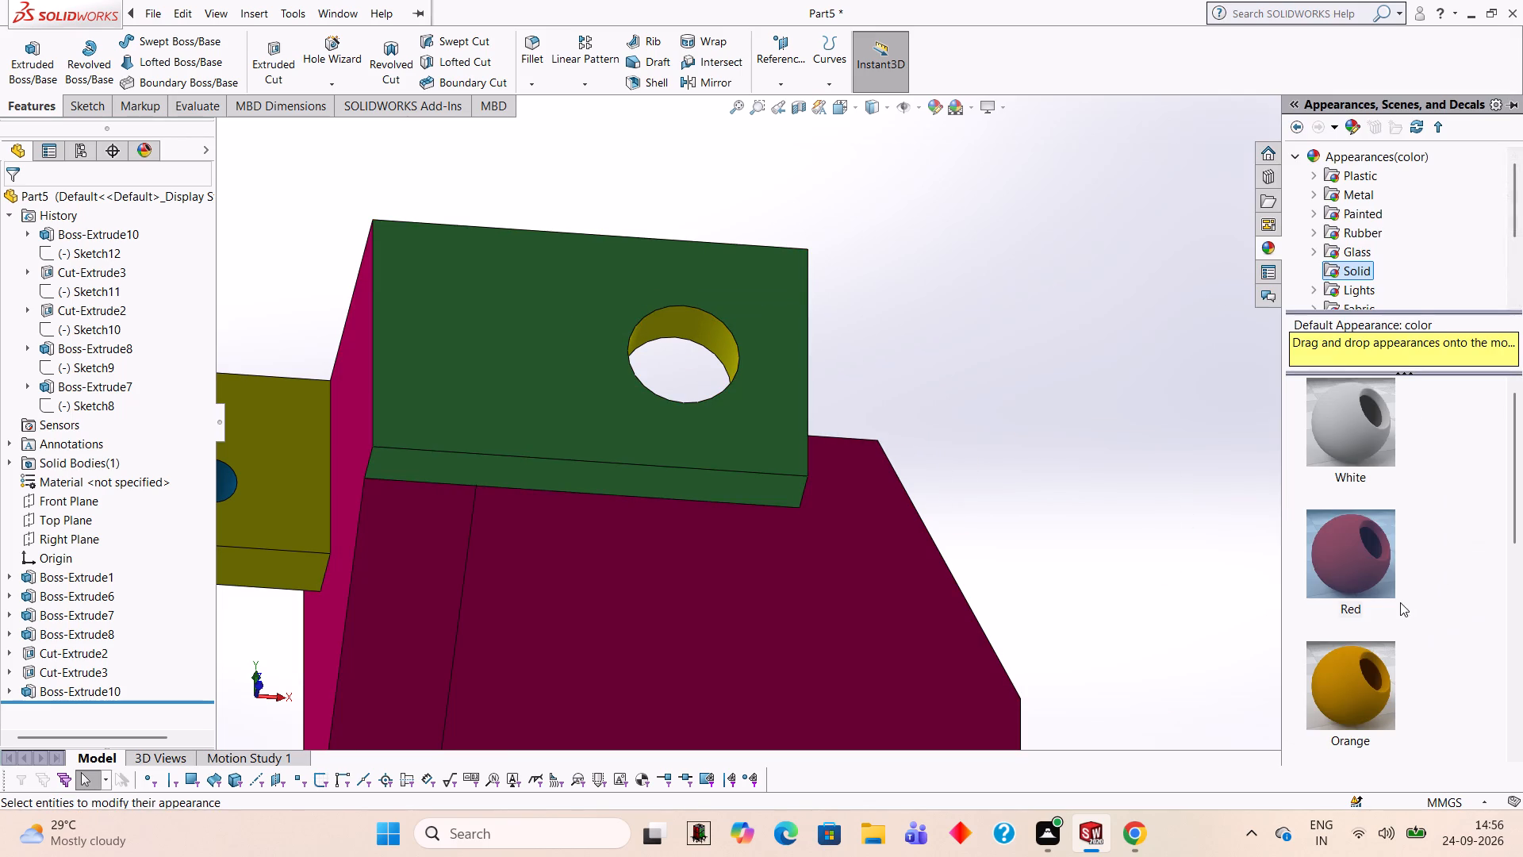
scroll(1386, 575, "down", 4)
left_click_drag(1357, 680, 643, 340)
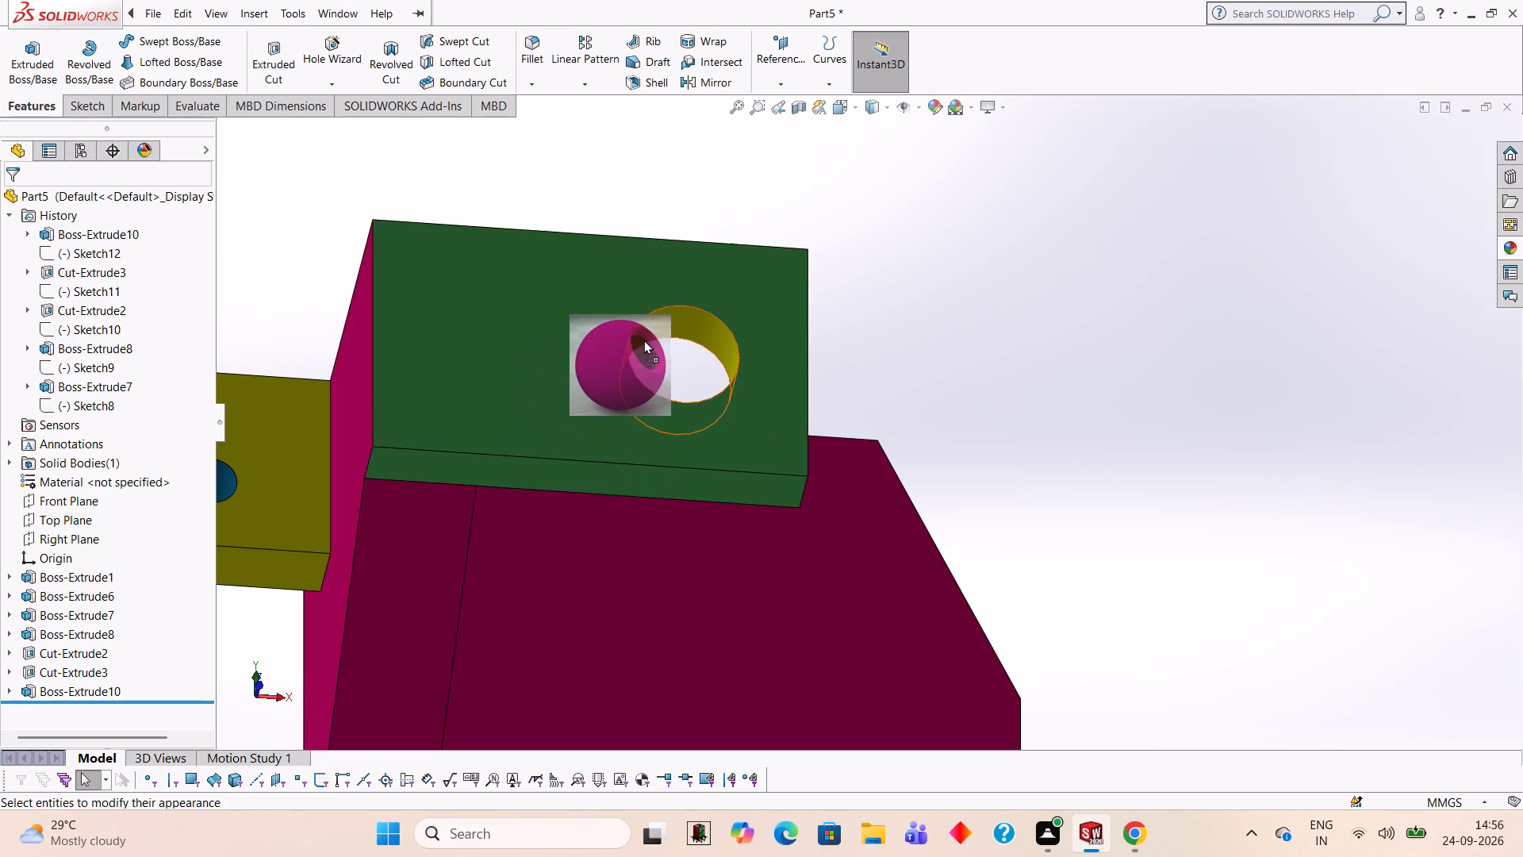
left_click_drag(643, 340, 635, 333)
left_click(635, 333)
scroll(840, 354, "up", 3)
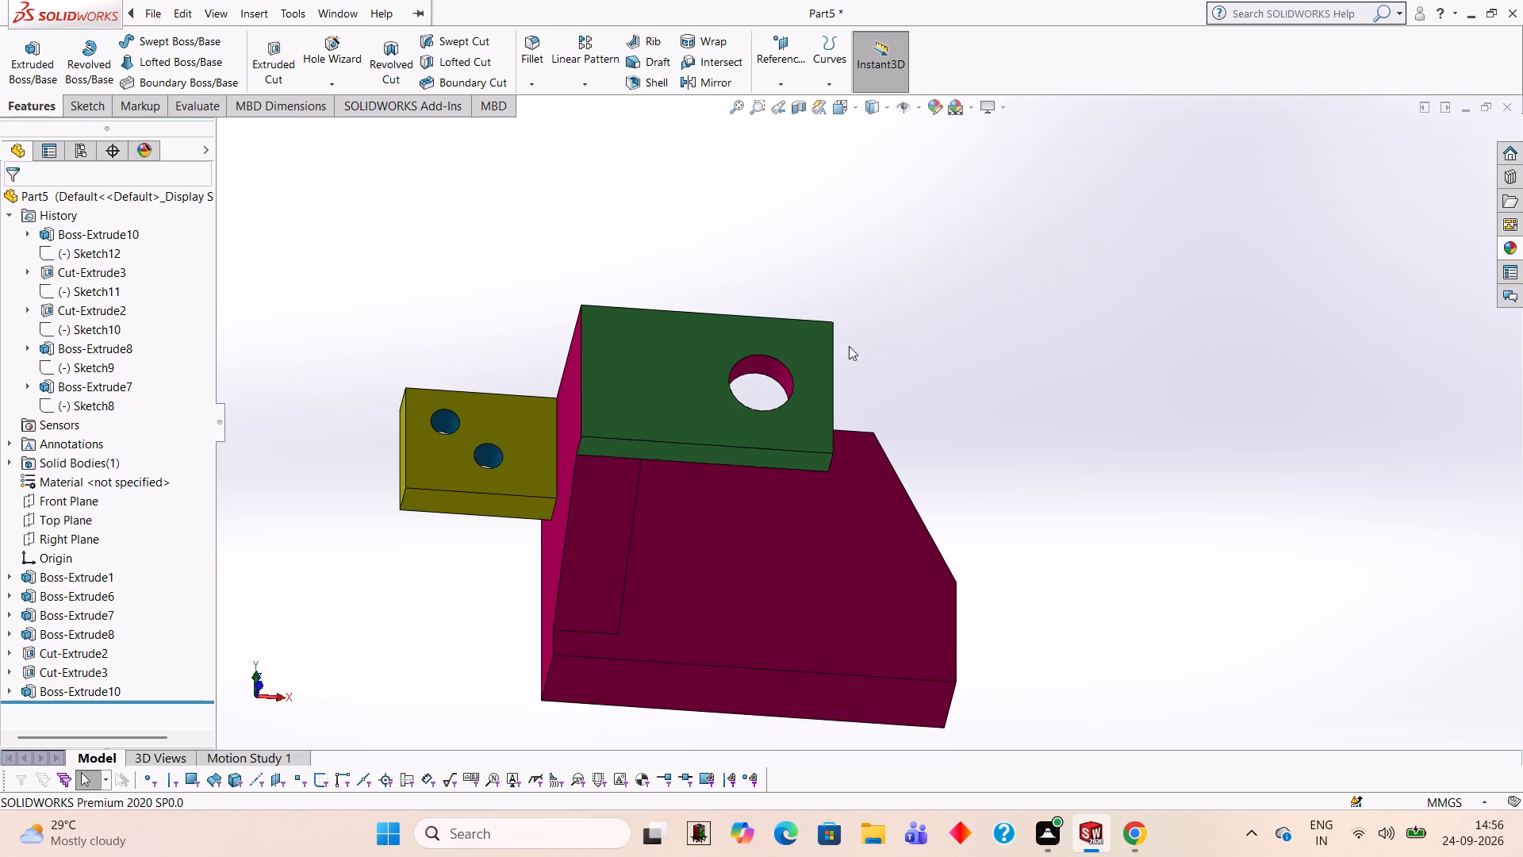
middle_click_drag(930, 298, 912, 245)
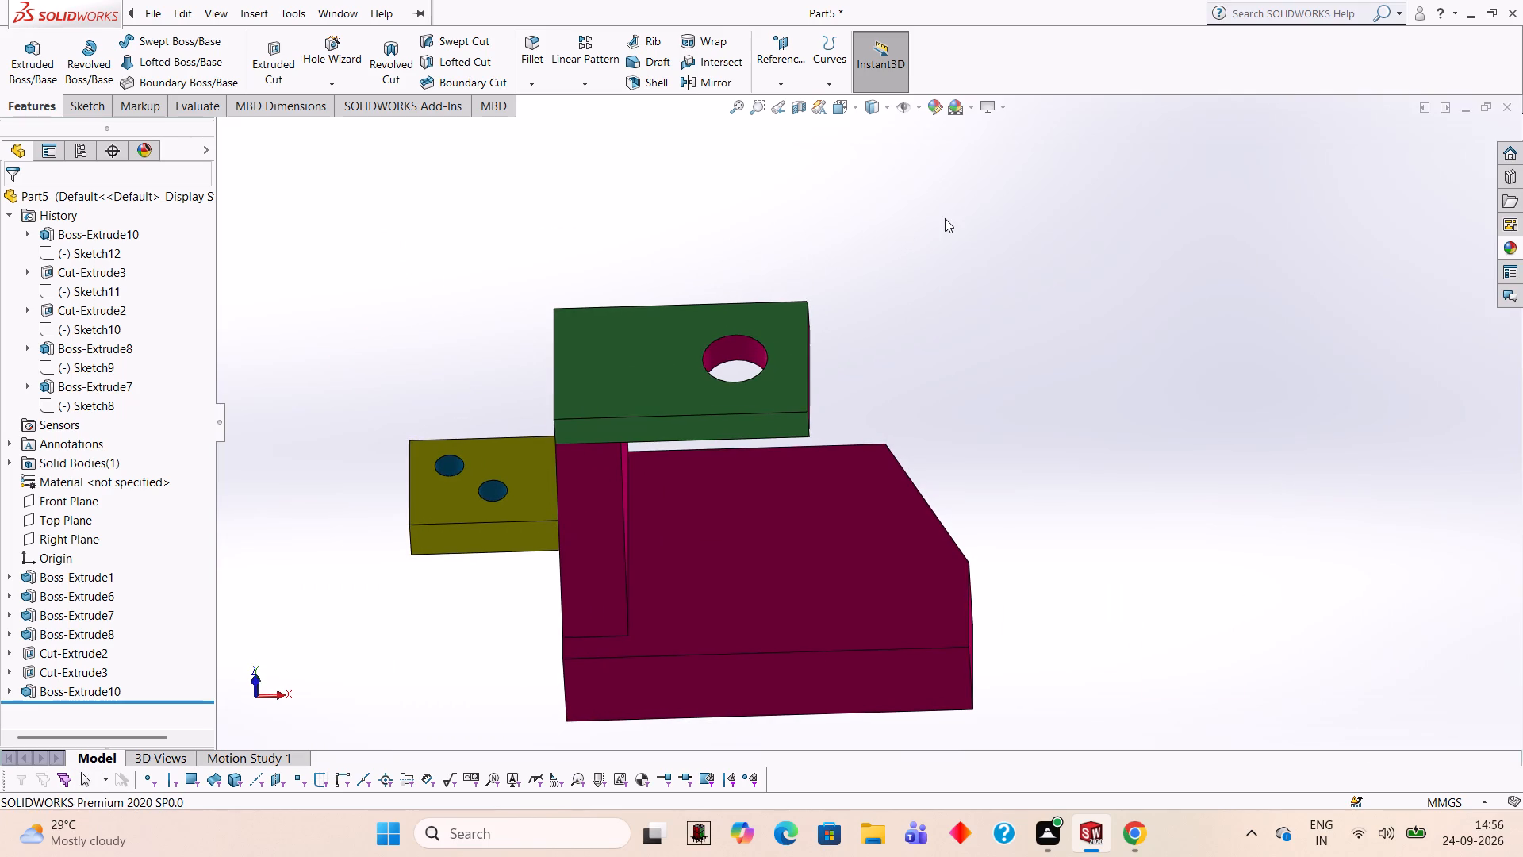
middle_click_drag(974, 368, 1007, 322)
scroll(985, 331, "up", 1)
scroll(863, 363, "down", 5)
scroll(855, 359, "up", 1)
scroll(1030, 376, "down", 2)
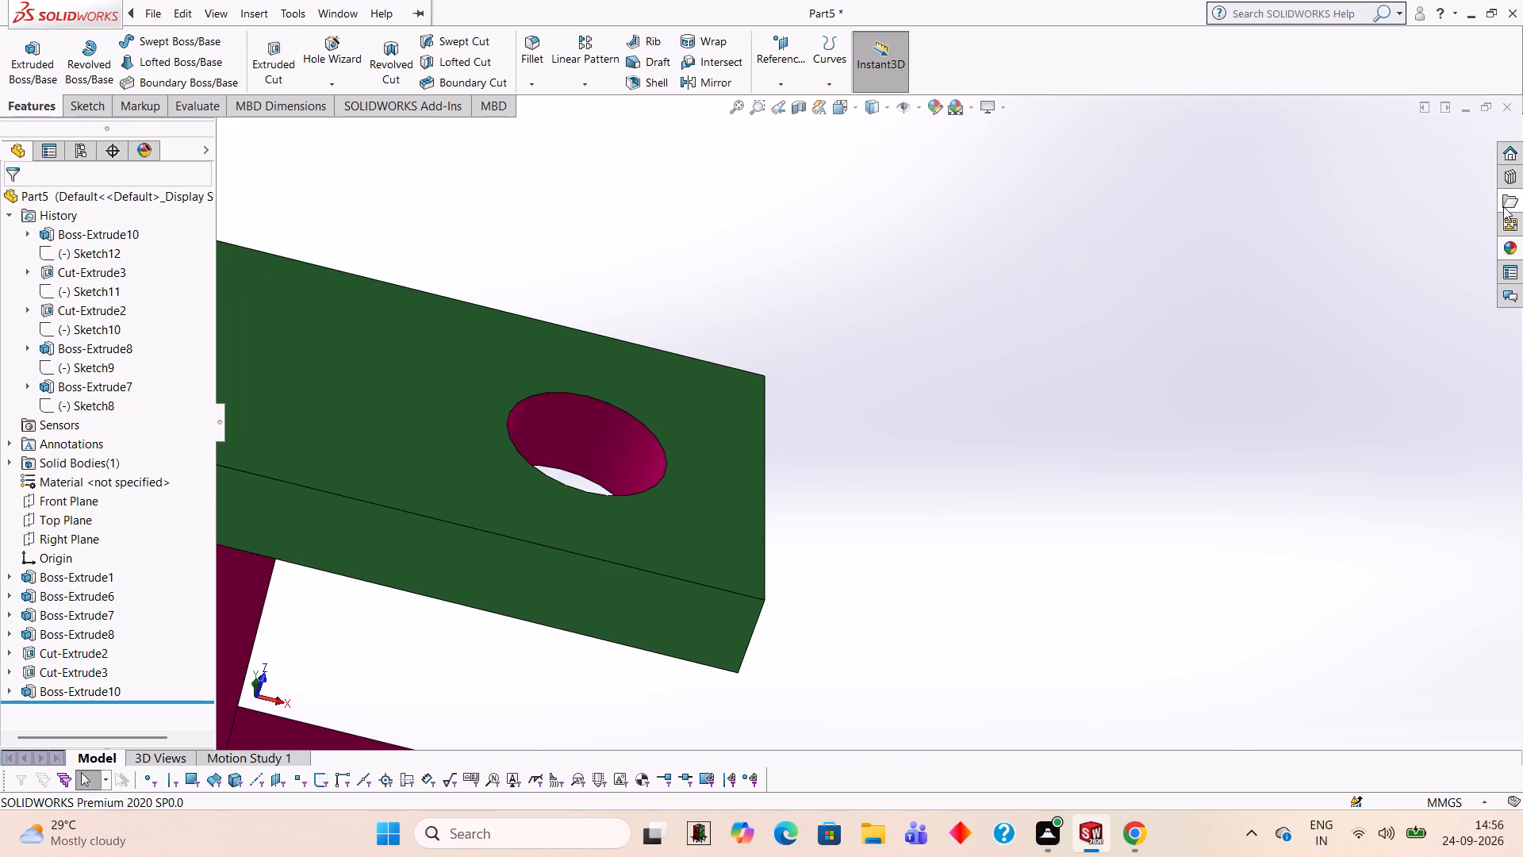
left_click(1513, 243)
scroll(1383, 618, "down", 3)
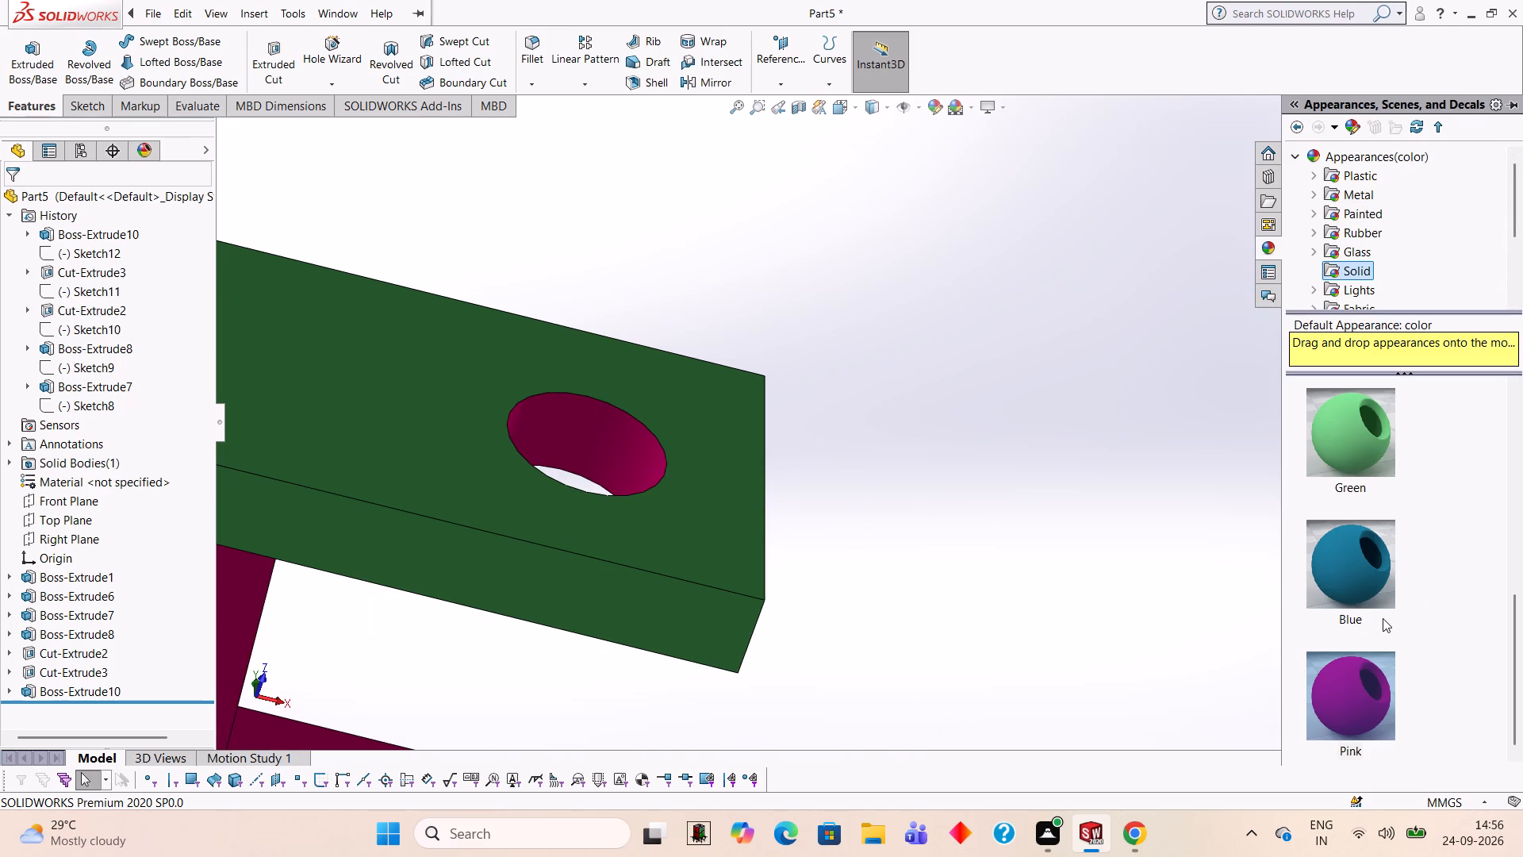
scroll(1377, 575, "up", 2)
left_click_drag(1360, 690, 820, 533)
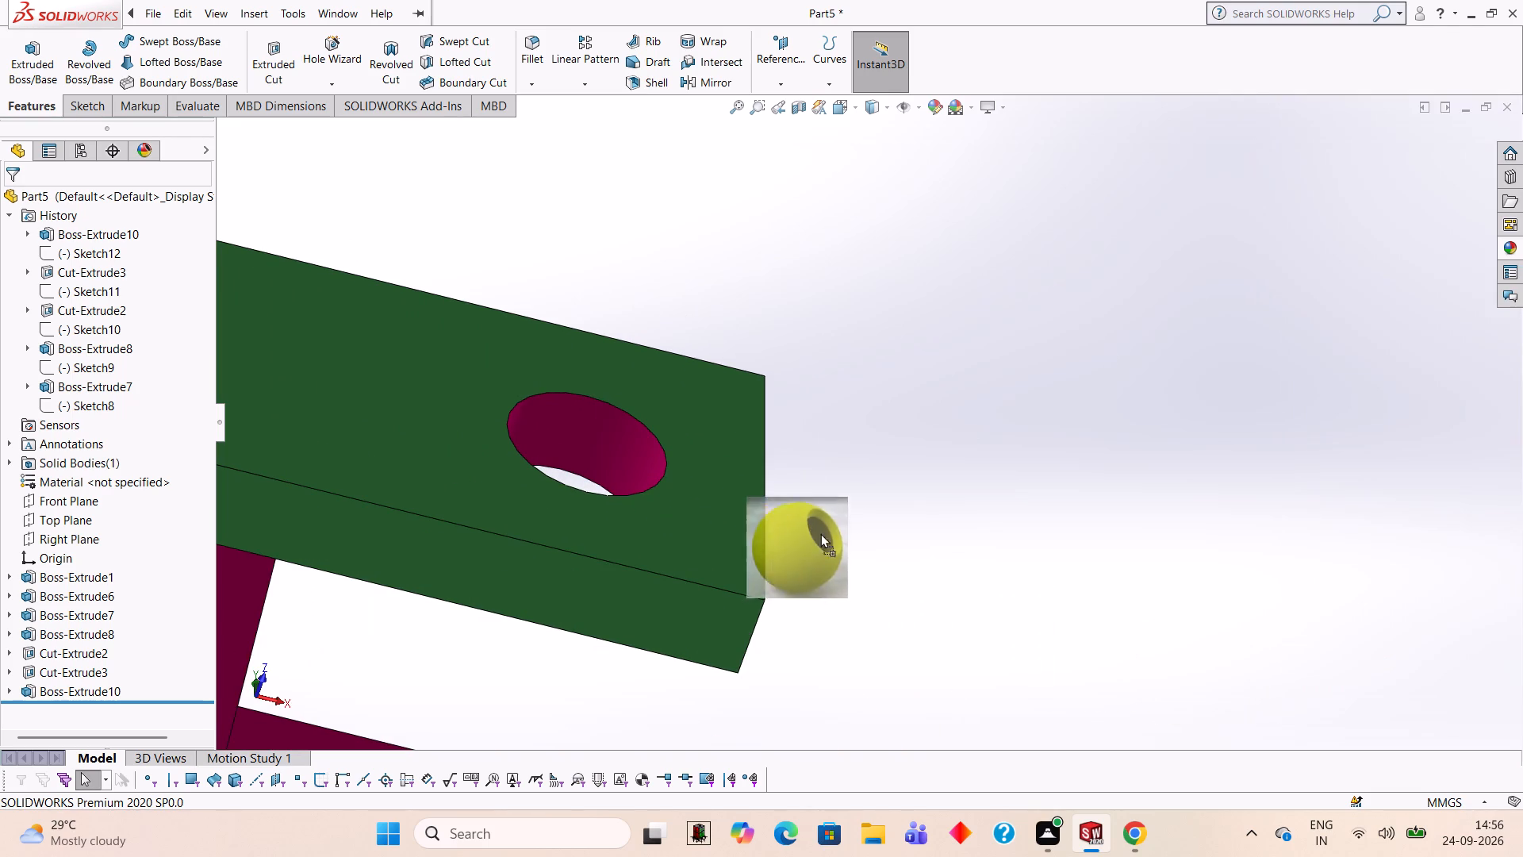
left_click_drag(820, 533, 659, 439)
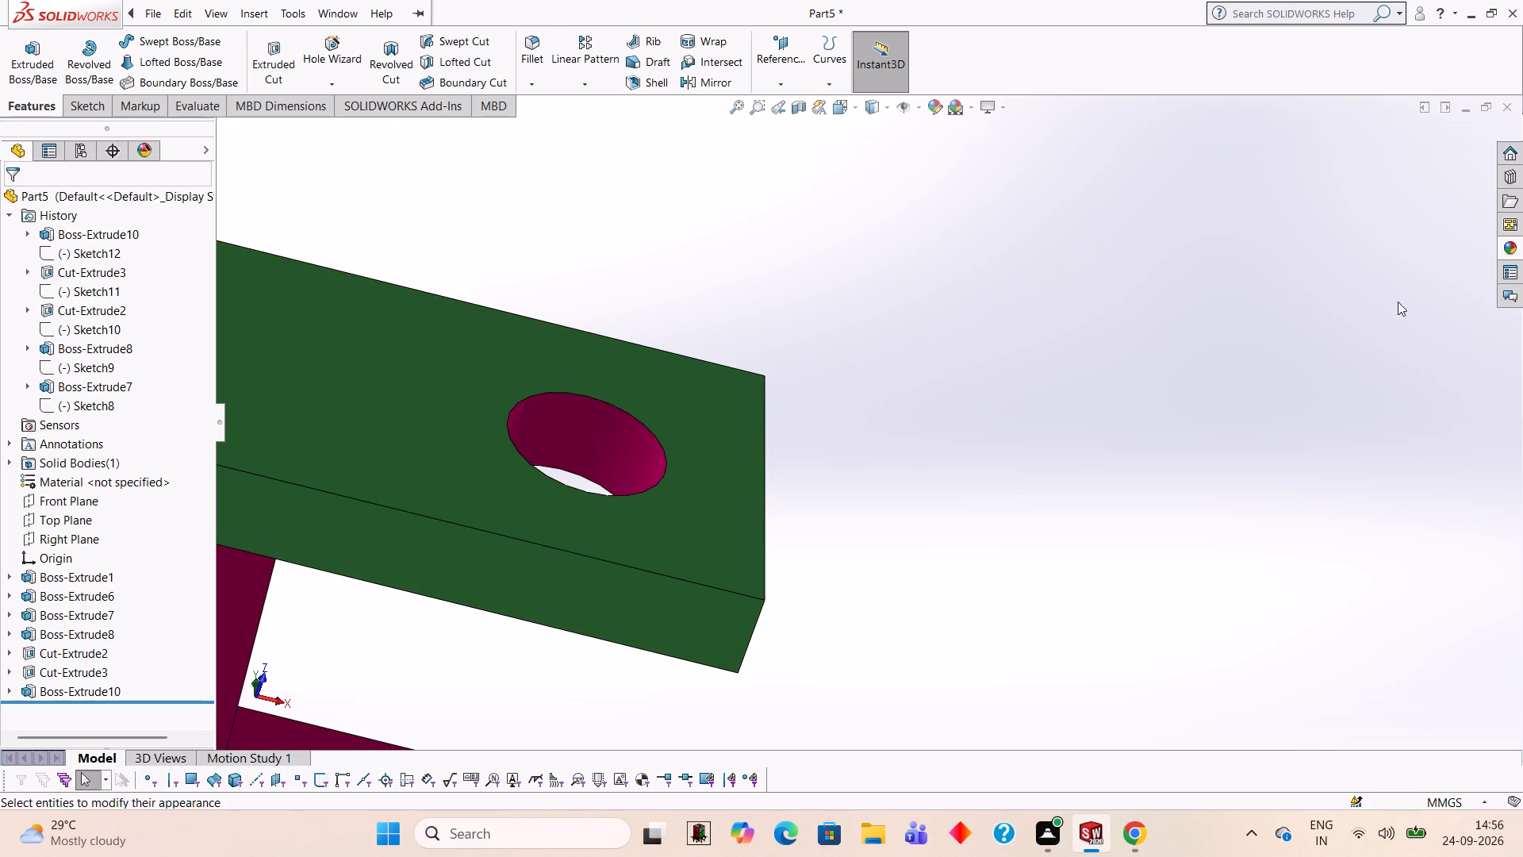
Apply the solid Yellow appearance to the inside of the large hole in the green overhanging plate.
left_click(1513, 239)
left_click_drag(1366, 686, 1279, 657)
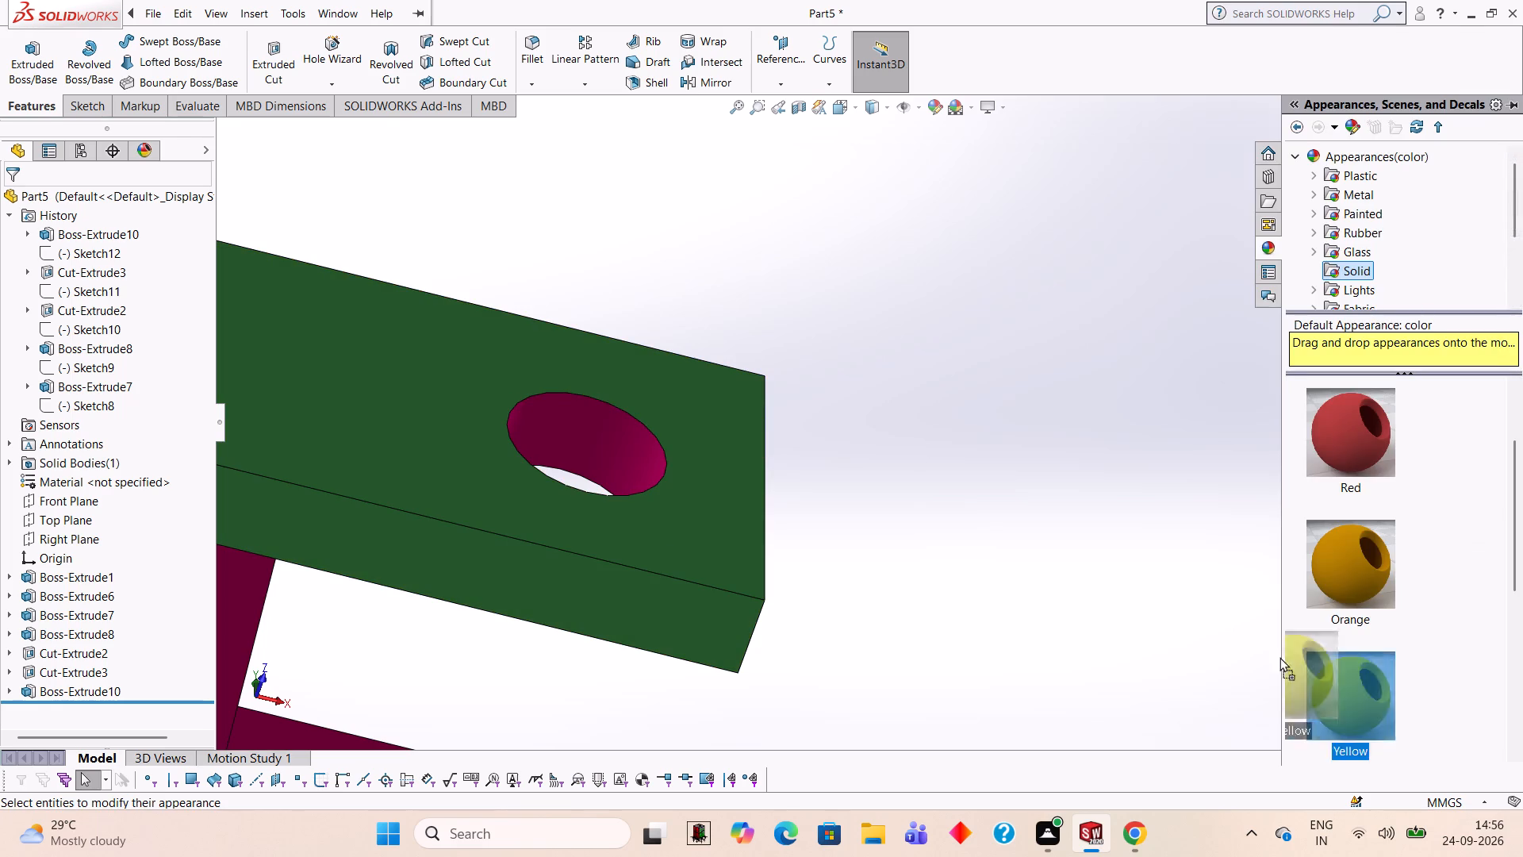
left_click_drag(1279, 657, 600, 432)
left_click(600, 432)
Apply the solid Orange appearance to the Boss-Extrude1 feature that forms the main block.
scroll(600, 432, "up", 3)
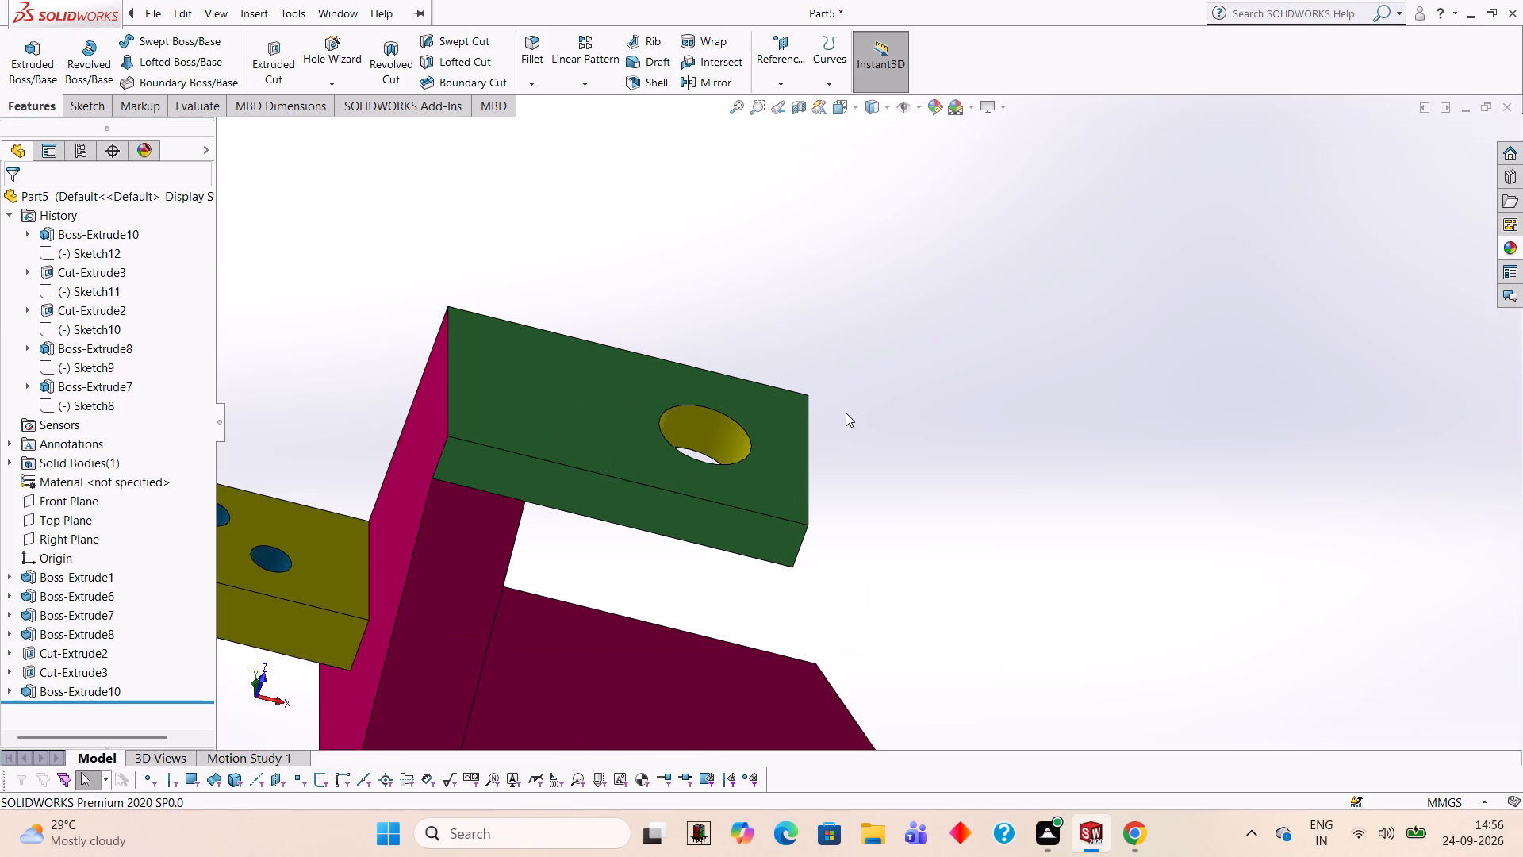
scroll(845, 409, "up", 3)
middle_click_drag(1050, 392, 1005, 467)
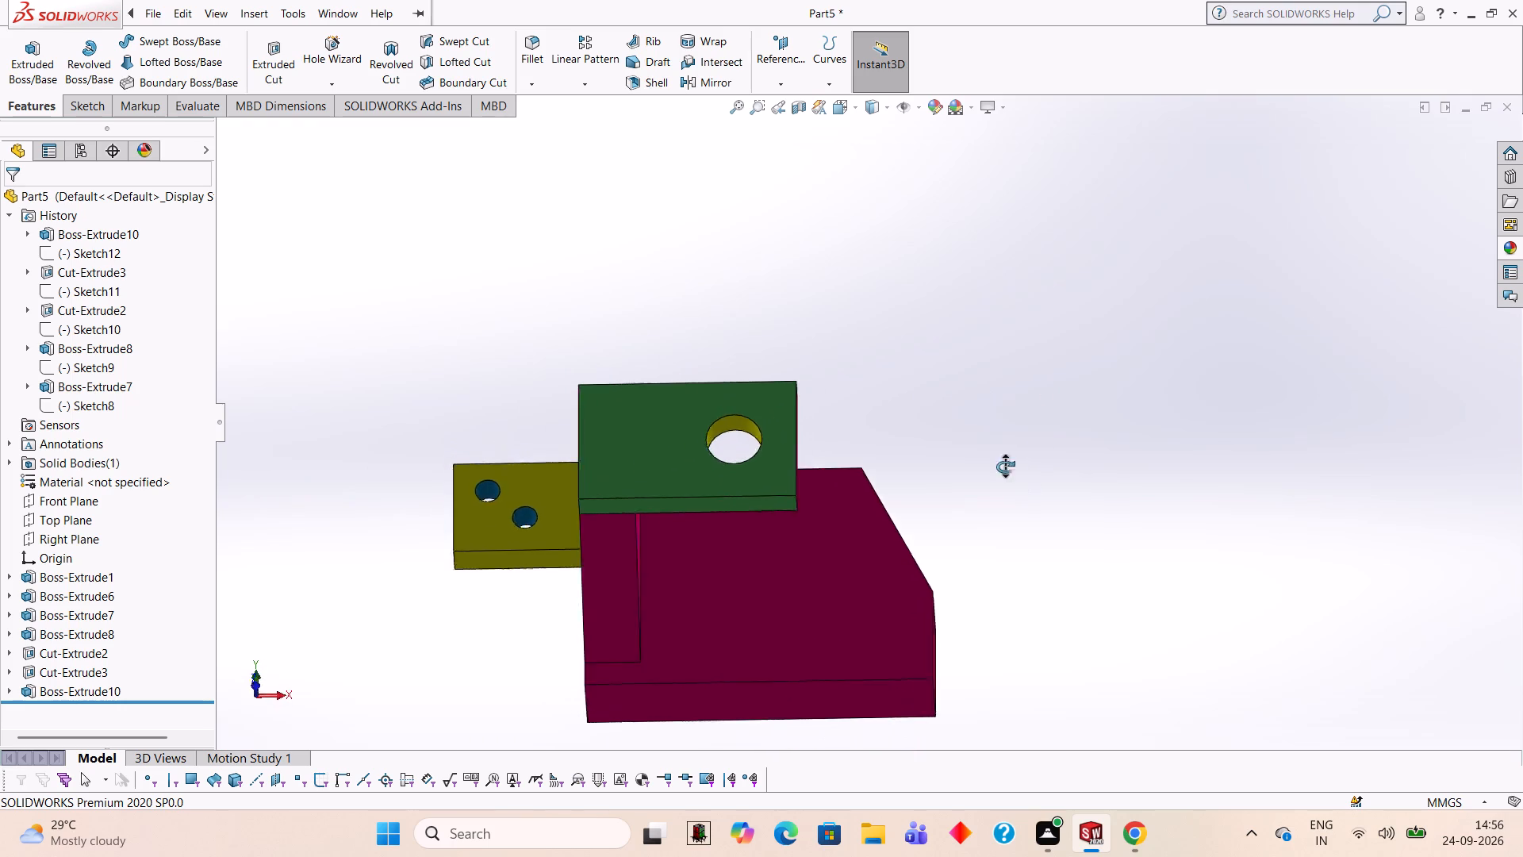
middle_click_drag(1005, 467, 1015, 345)
scroll(1015, 346, "up", 2)
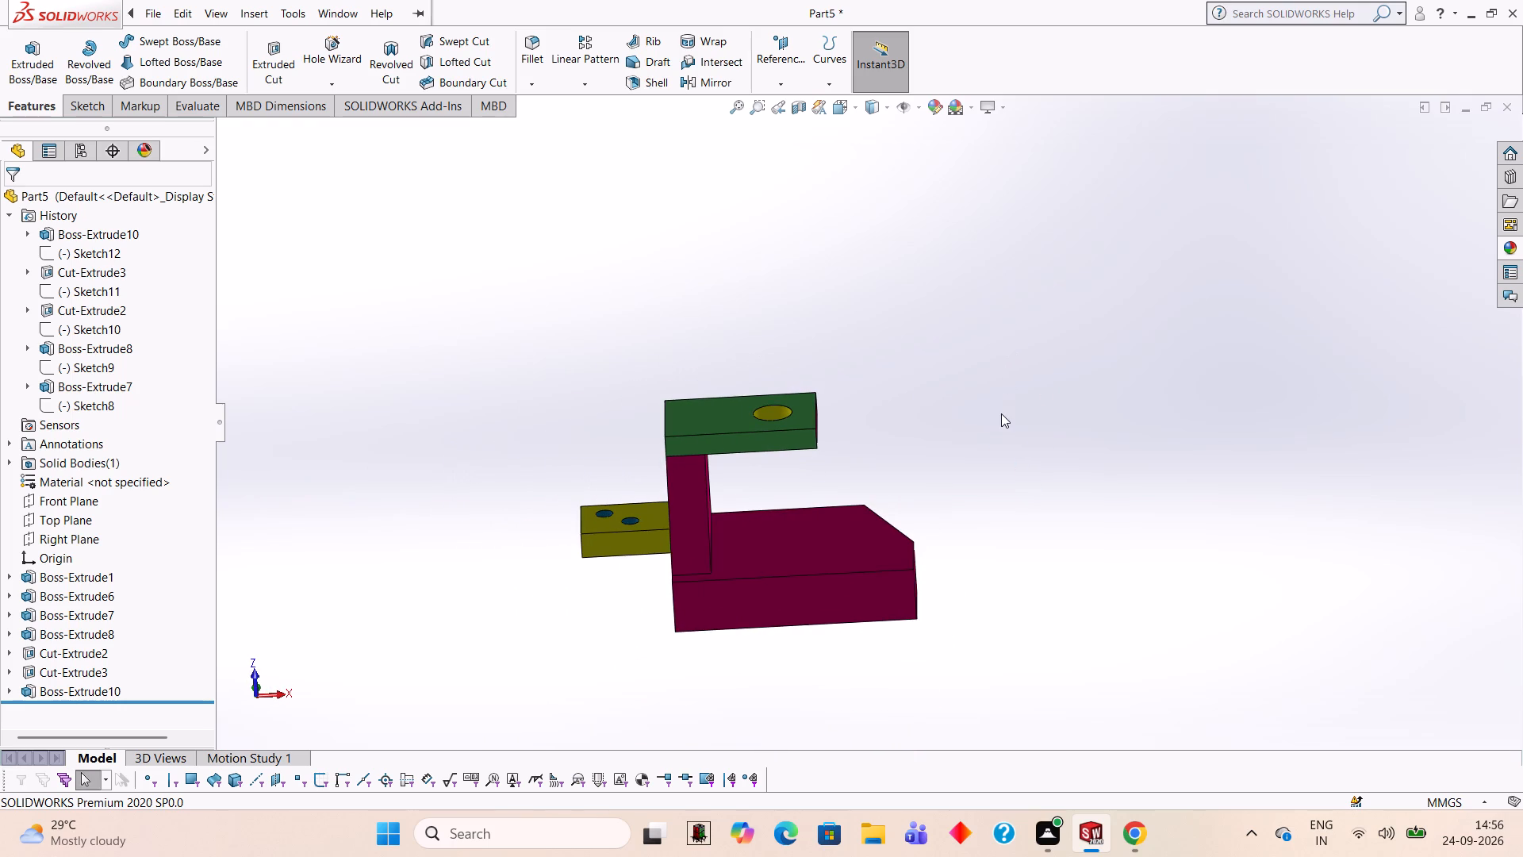
scroll(971, 381, "up", 1)
scroll(969, 381, "down", 2)
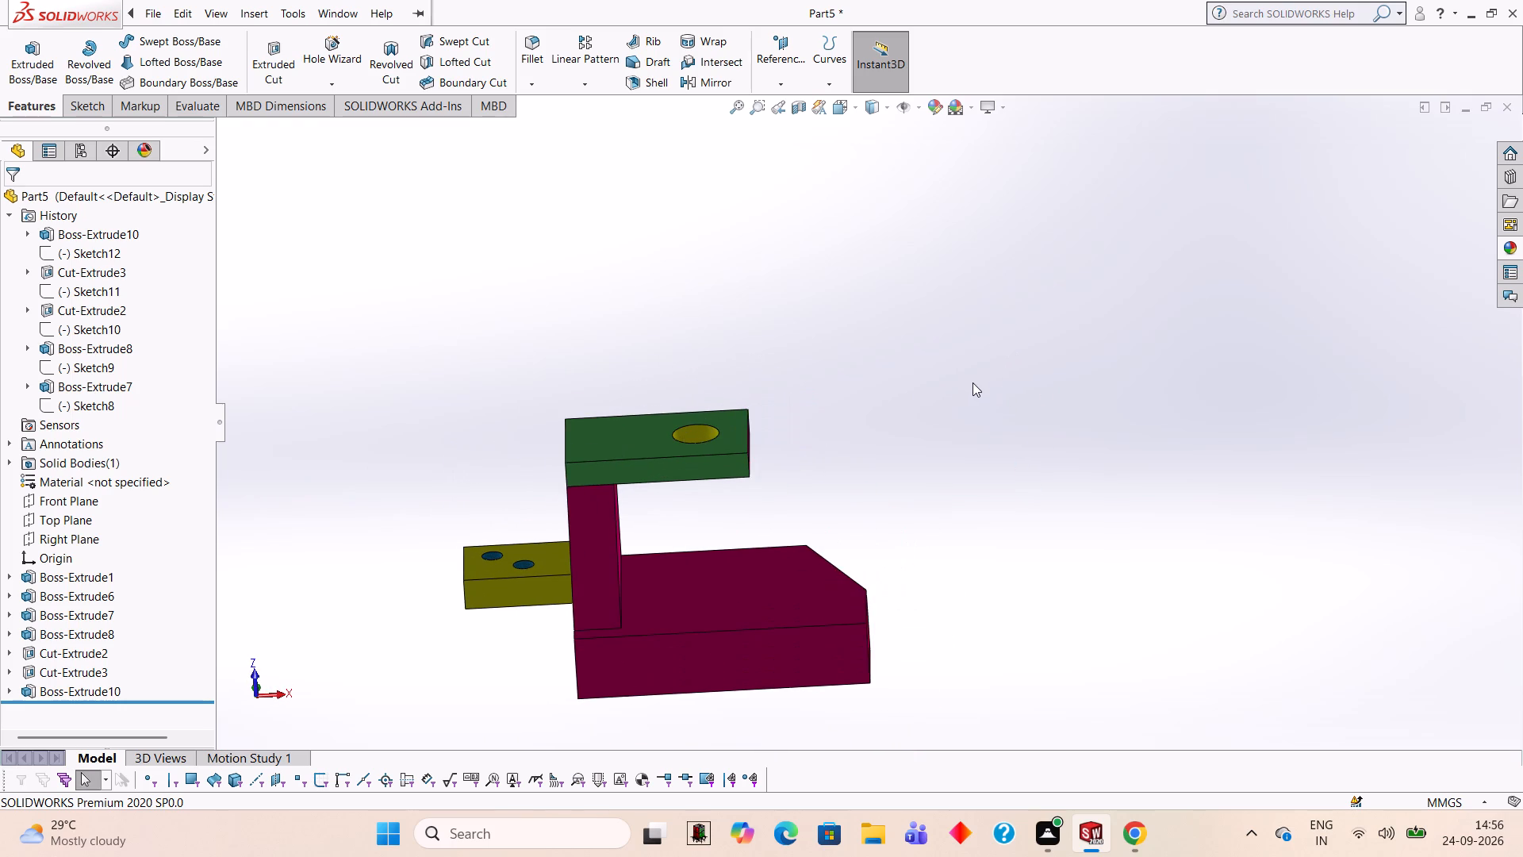
left_click(1516, 240)
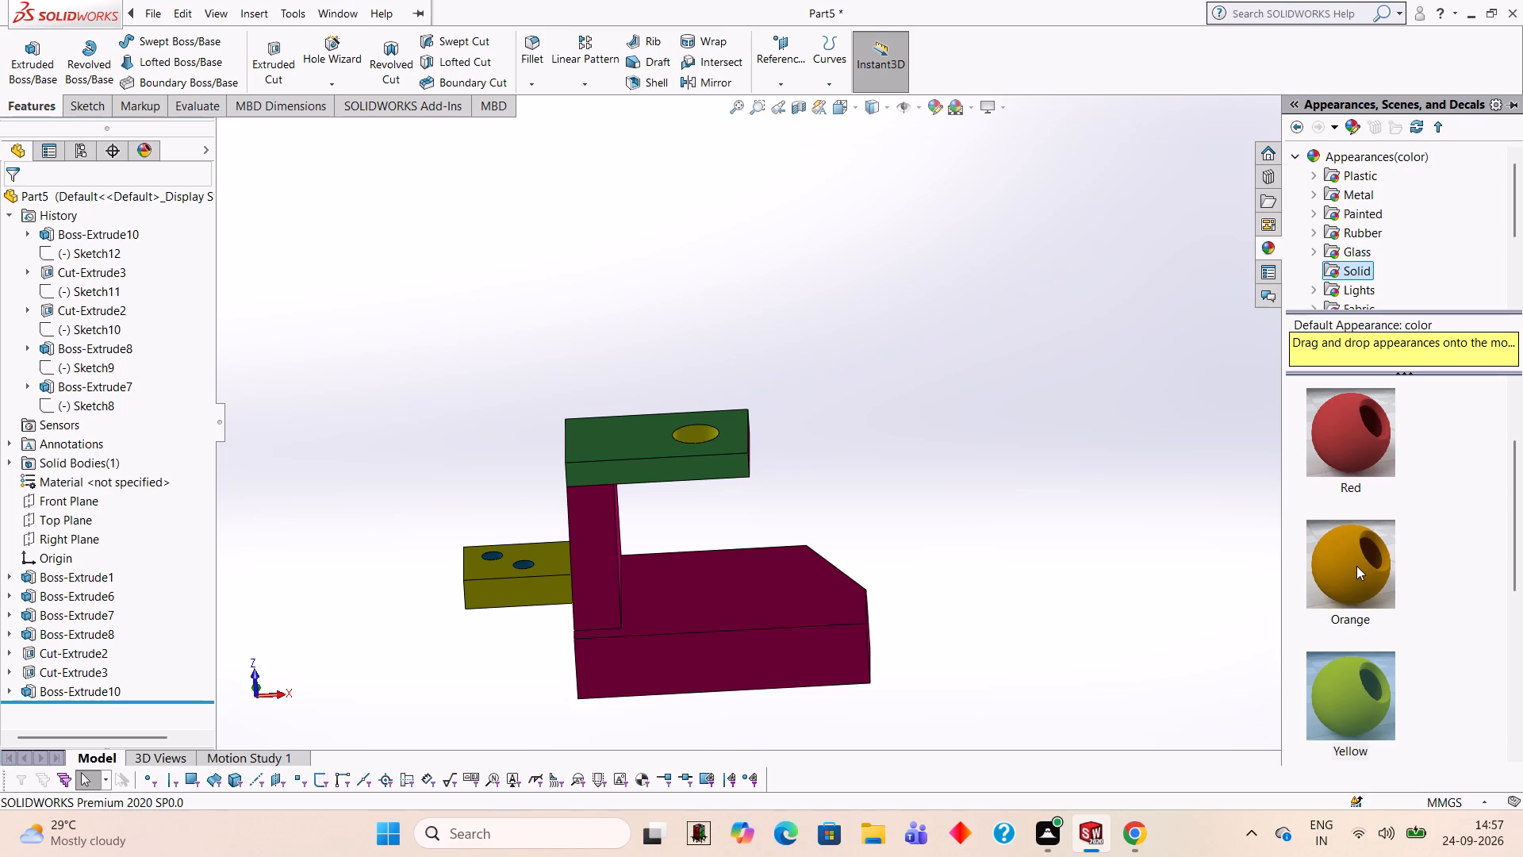
left_click_drag(1356, 566, 779, 609)
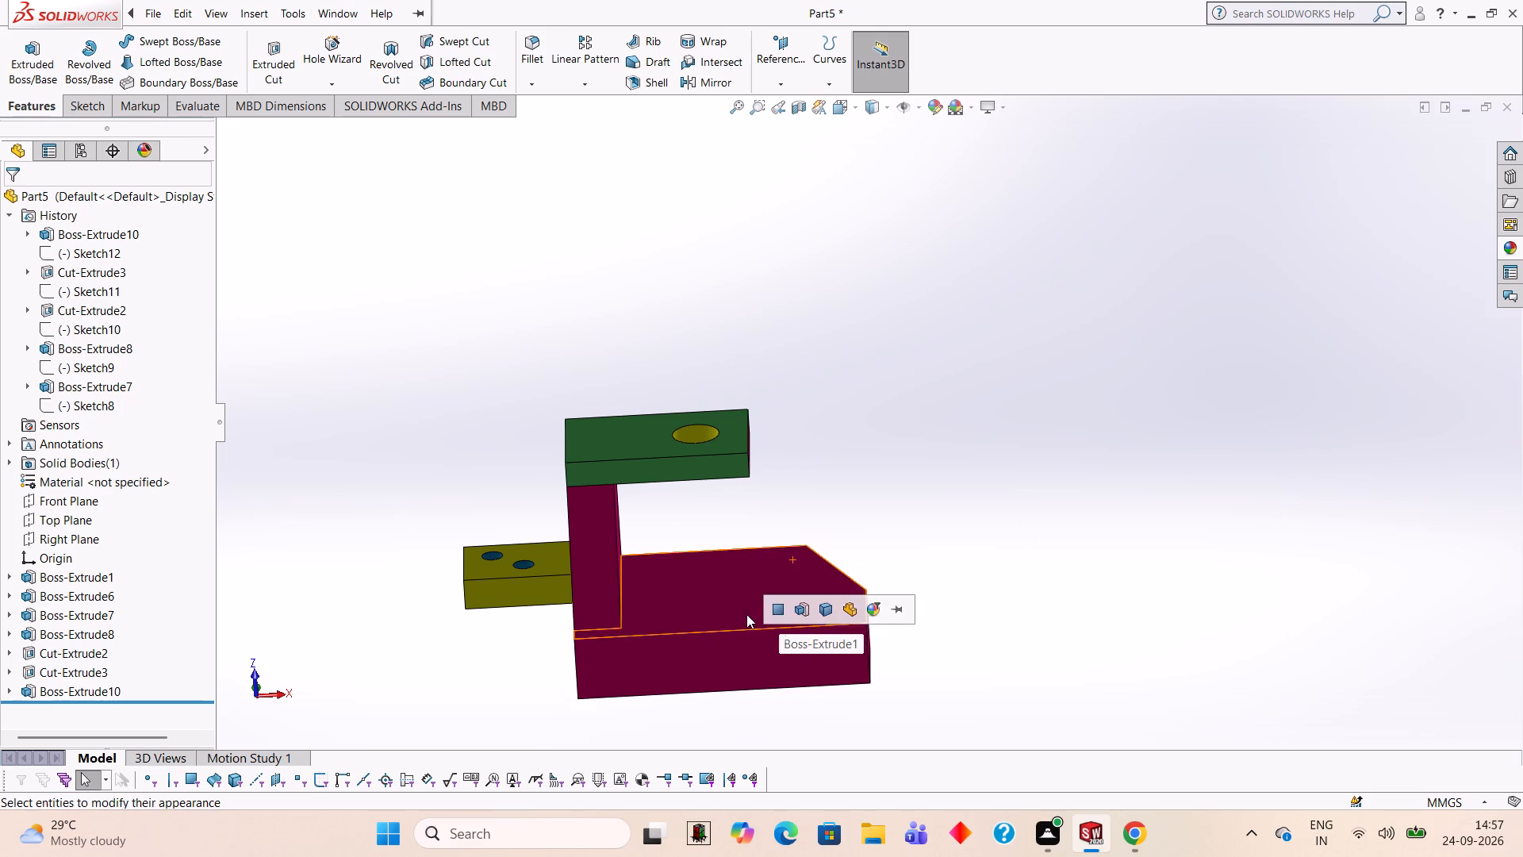
left_click(807, 606)
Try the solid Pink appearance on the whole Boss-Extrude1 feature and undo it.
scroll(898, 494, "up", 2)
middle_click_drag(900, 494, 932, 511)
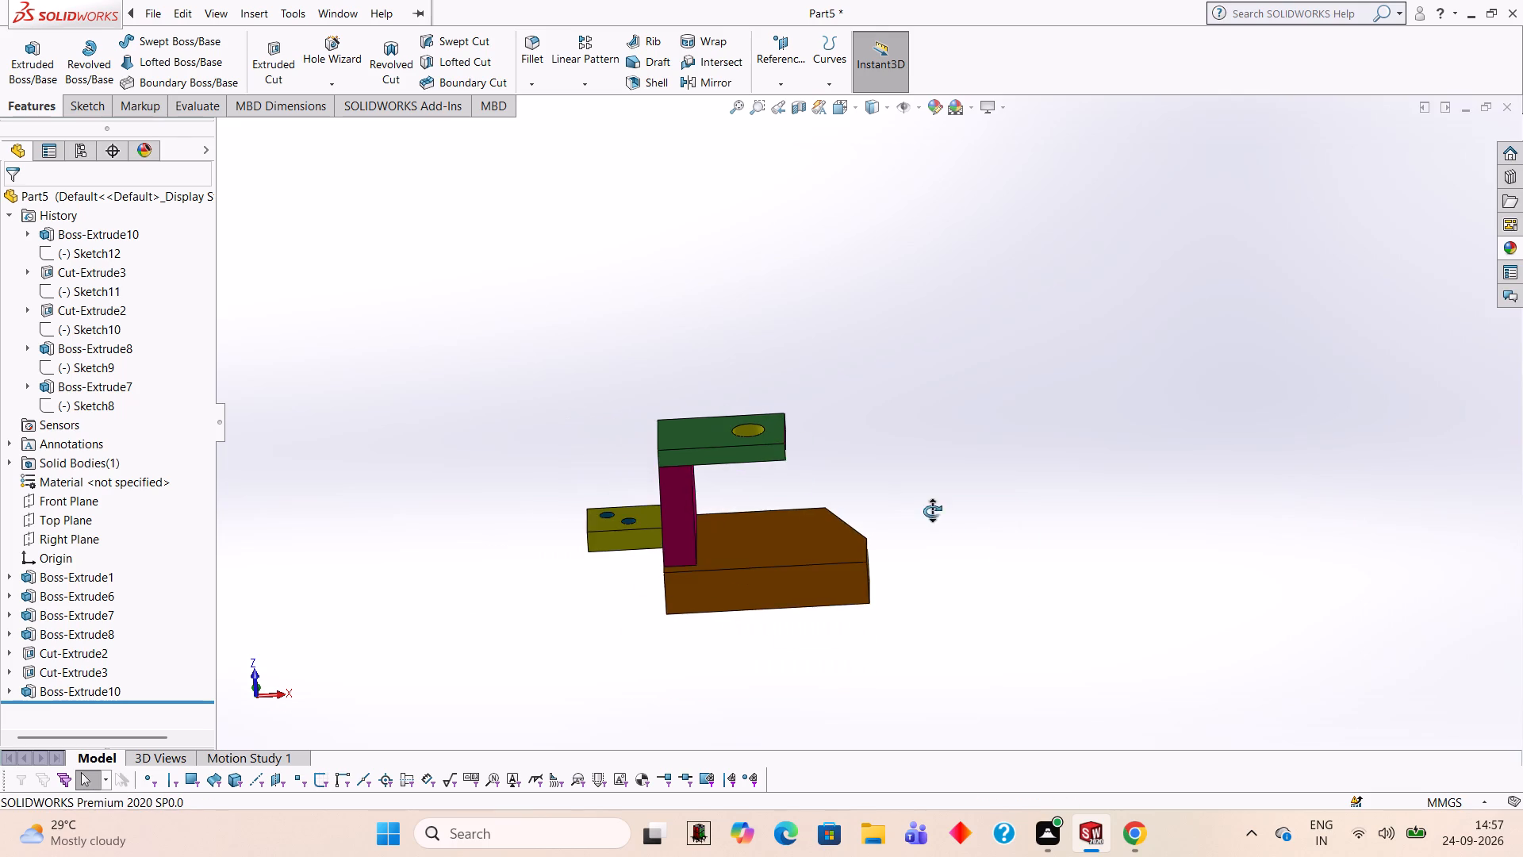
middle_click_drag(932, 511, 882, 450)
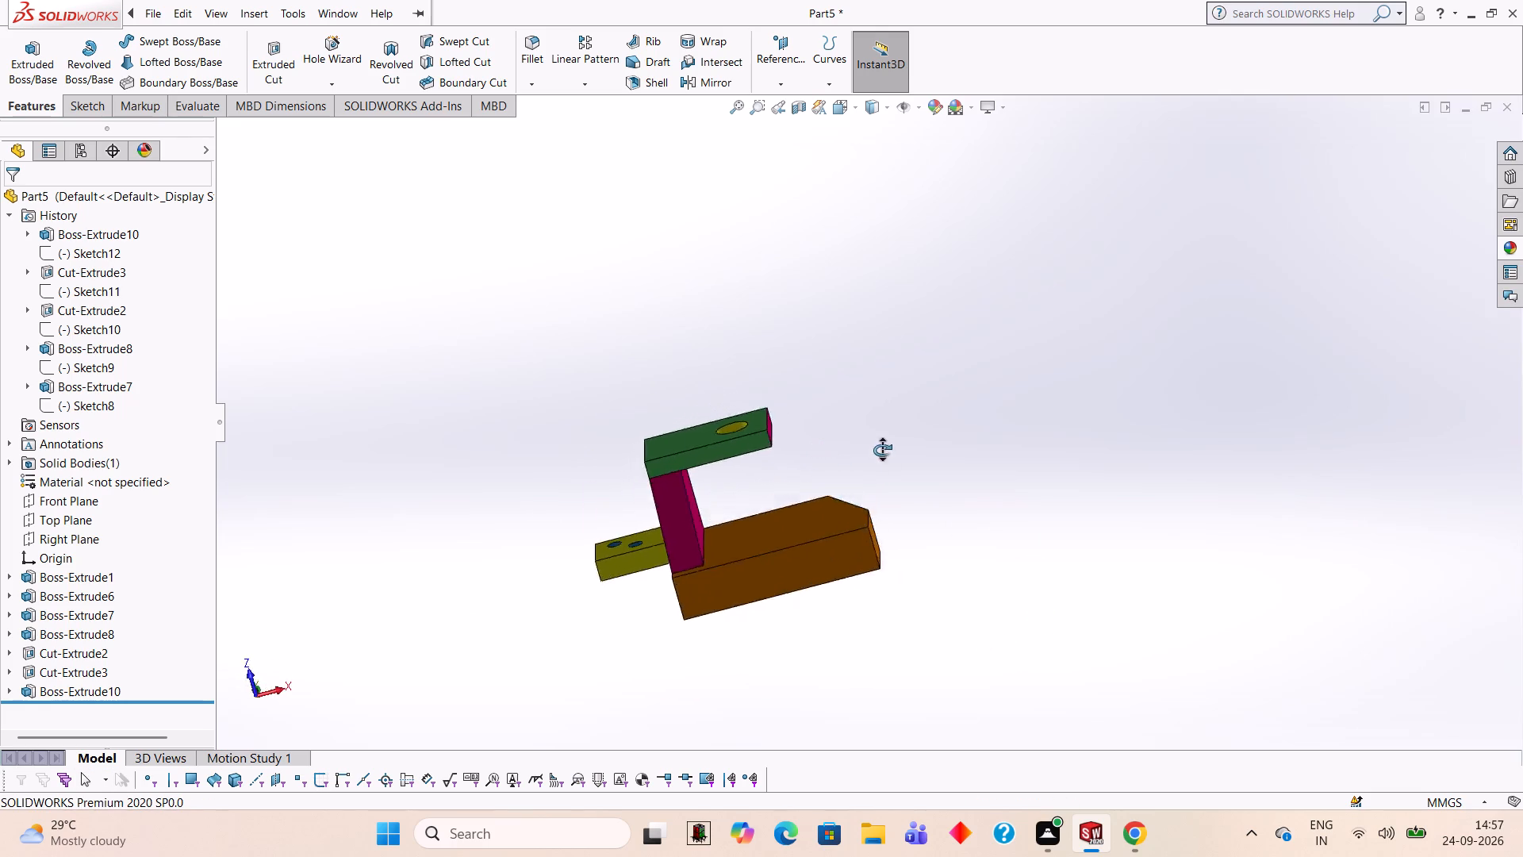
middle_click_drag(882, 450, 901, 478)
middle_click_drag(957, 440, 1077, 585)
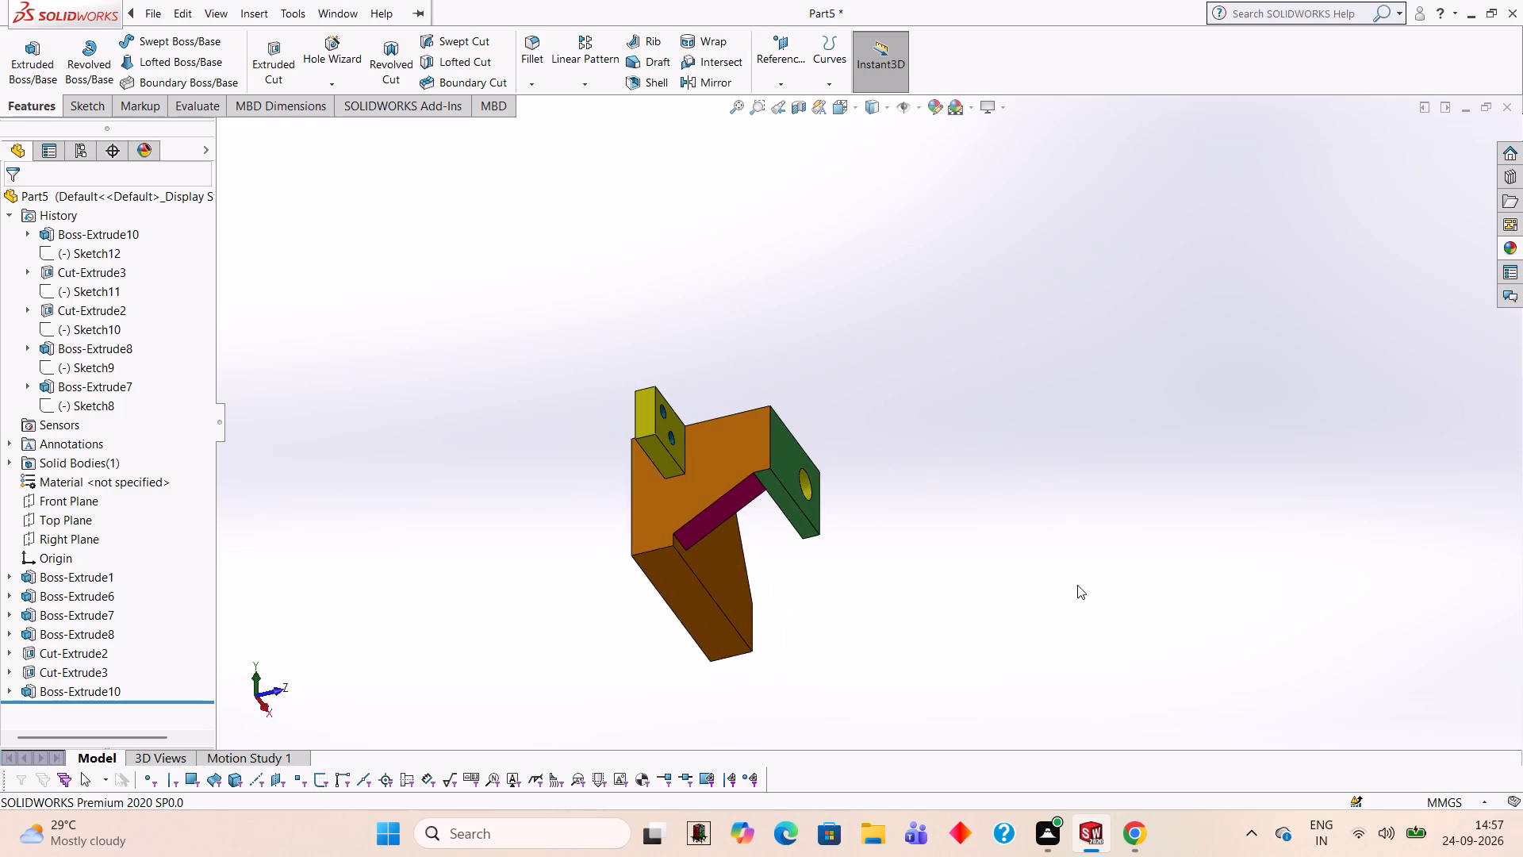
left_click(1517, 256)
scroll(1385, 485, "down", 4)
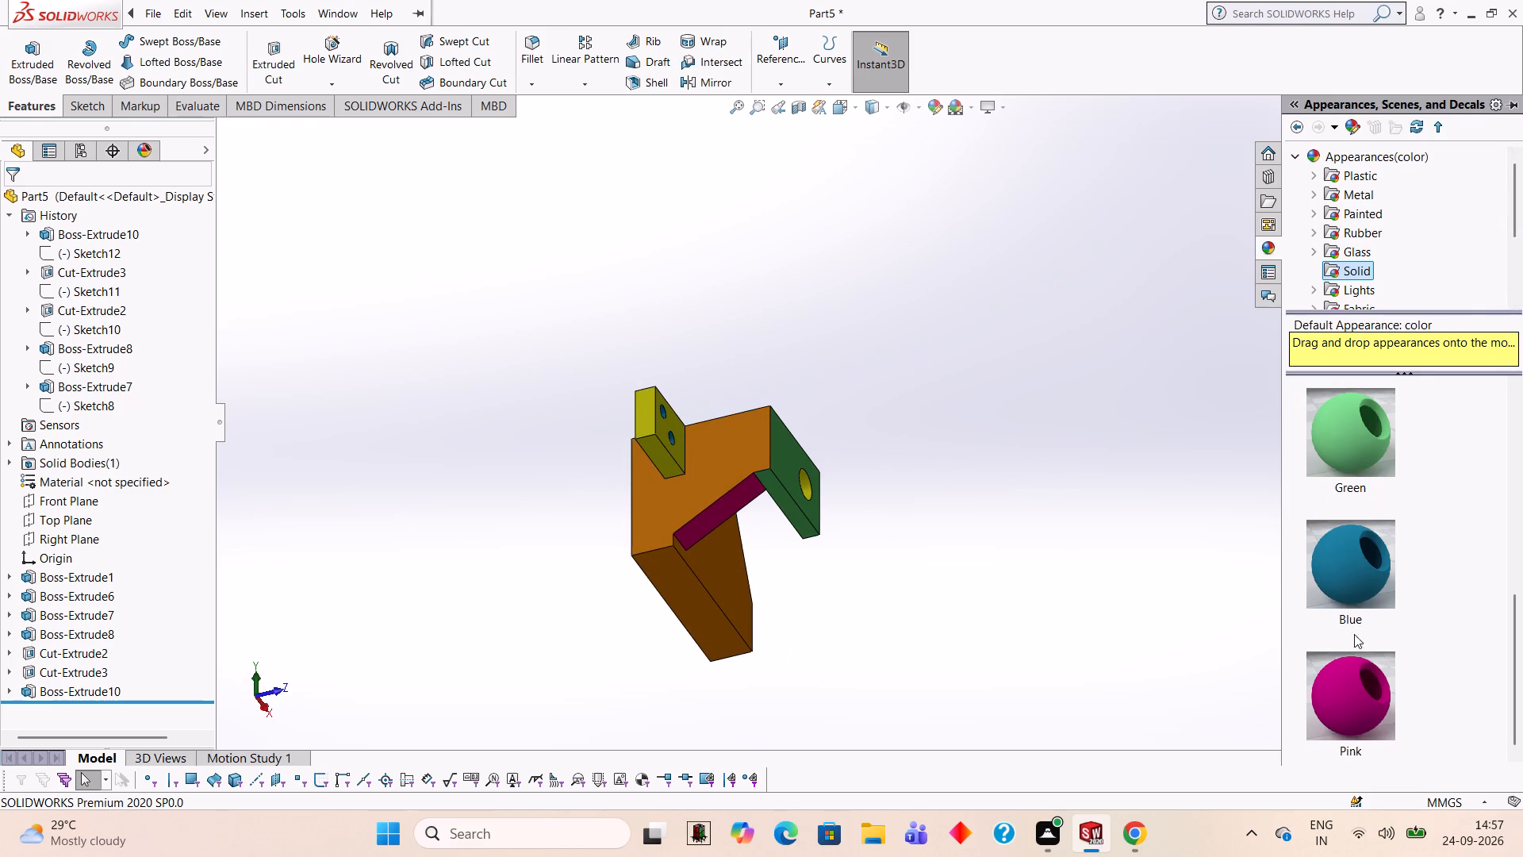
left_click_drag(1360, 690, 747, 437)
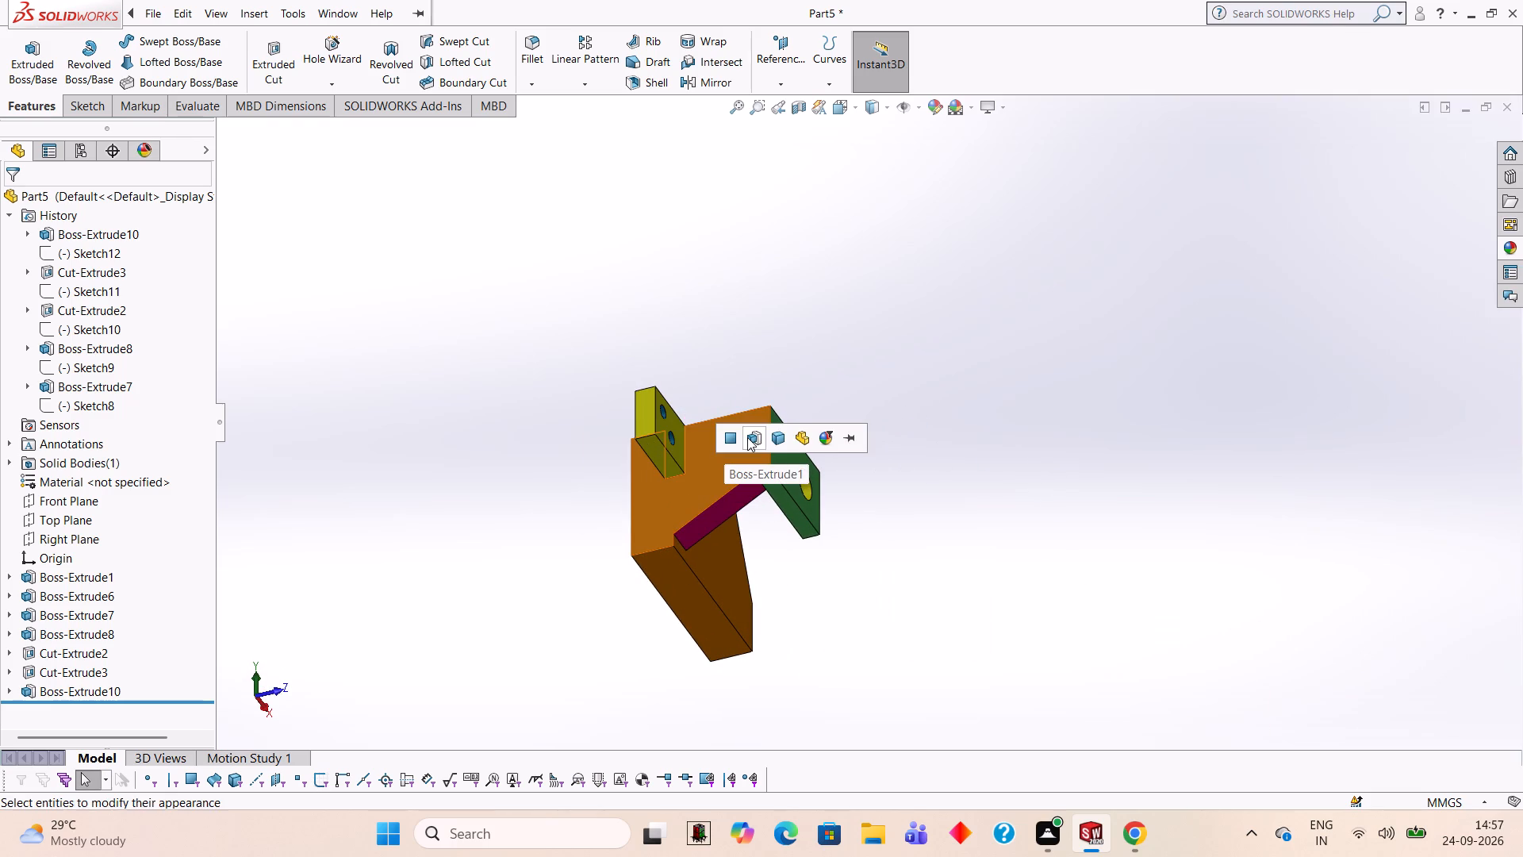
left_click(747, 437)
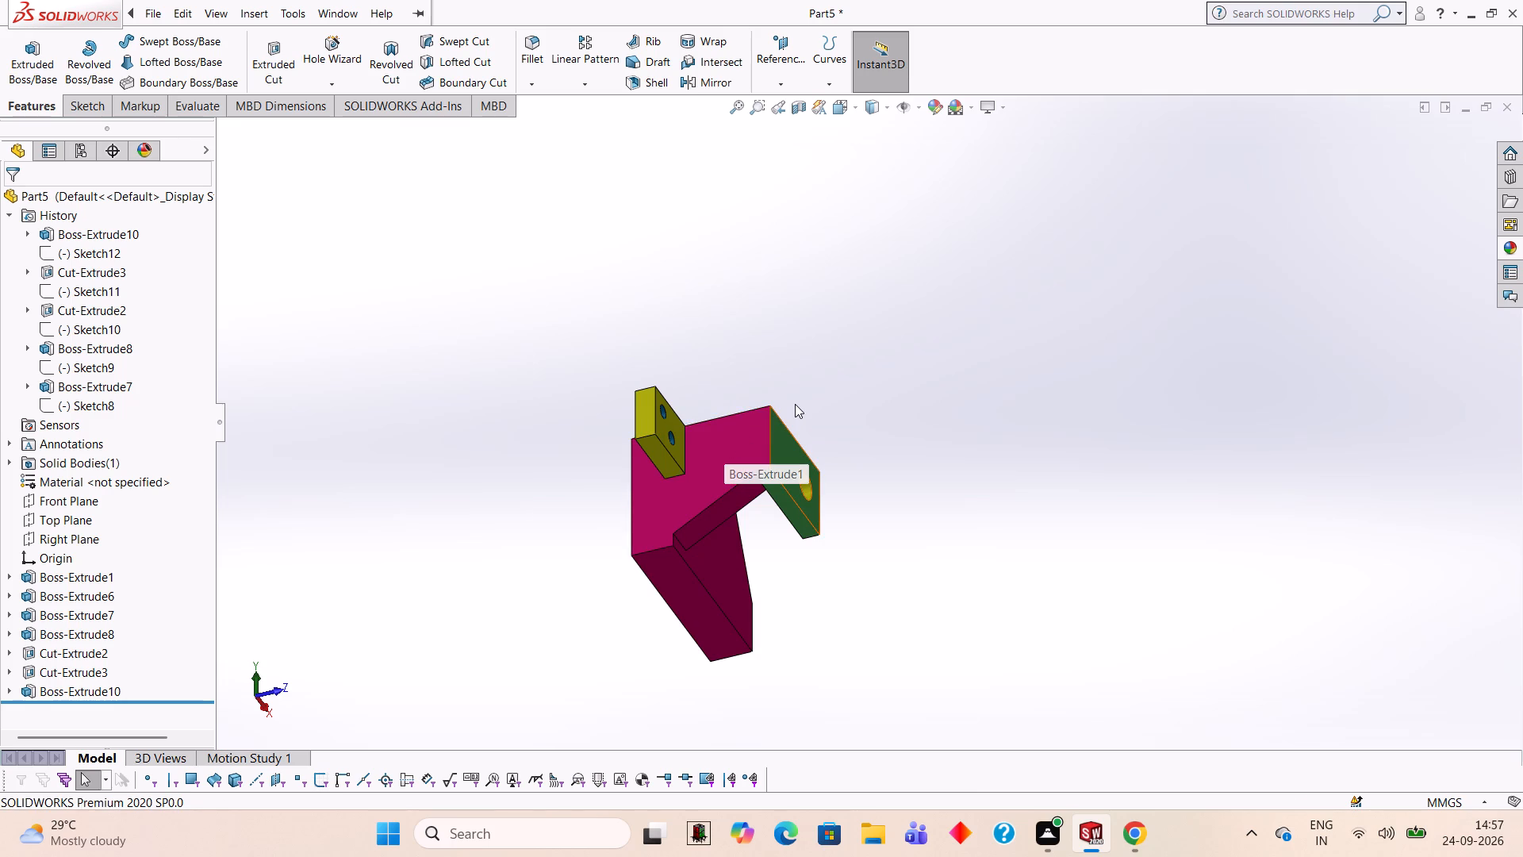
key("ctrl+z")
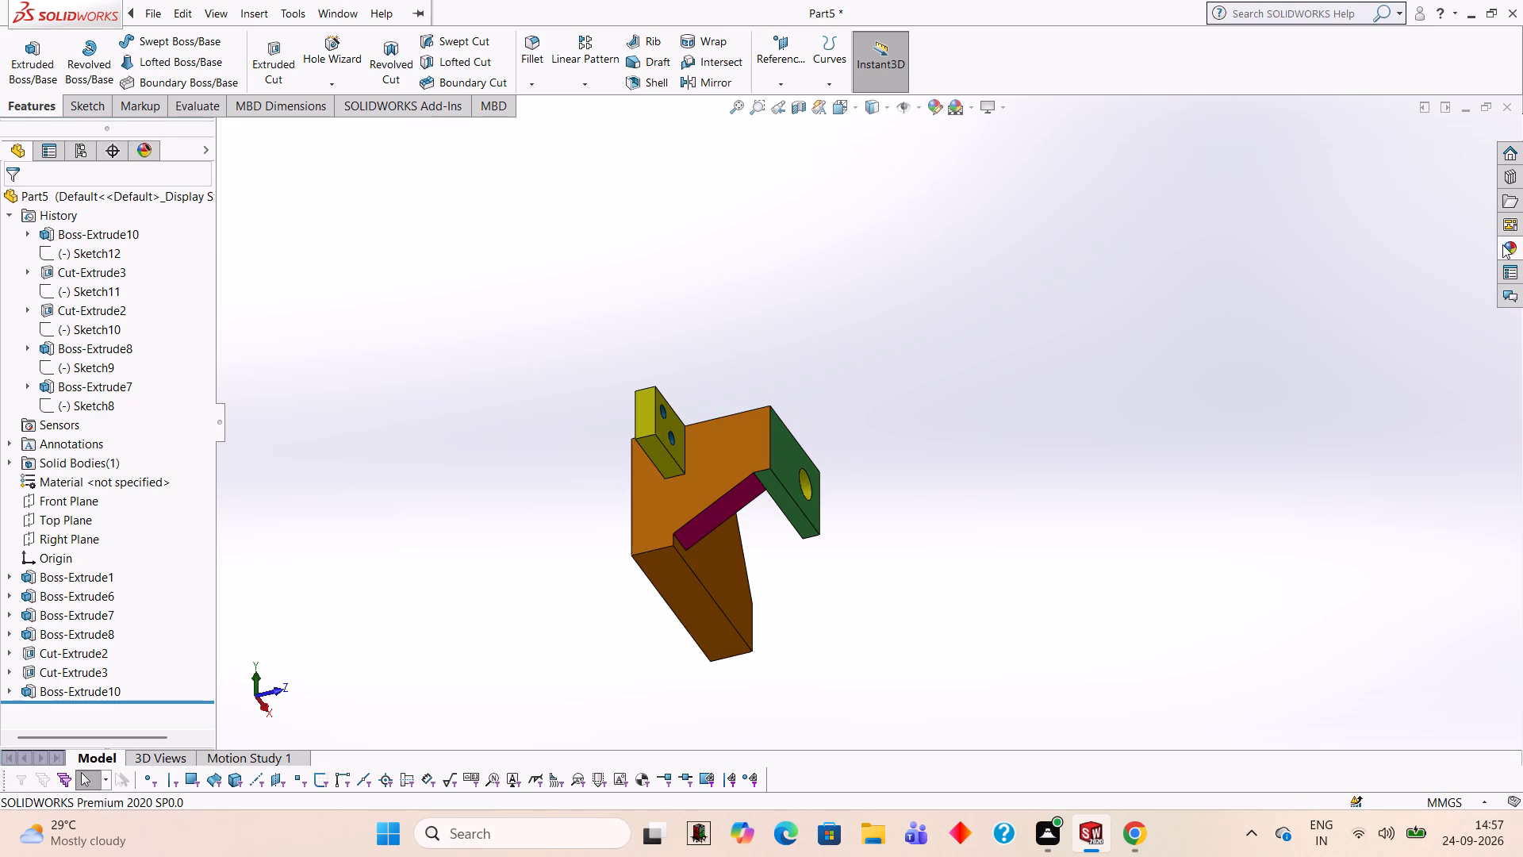
Apply the solid Pink appearance only to the orange side face of Boss-Extrude1 that carries the yellow boss.
left_click(1503, 244)
scroll(1362, 592, "down", 3)
scroll(1362, 598, "up", 1)
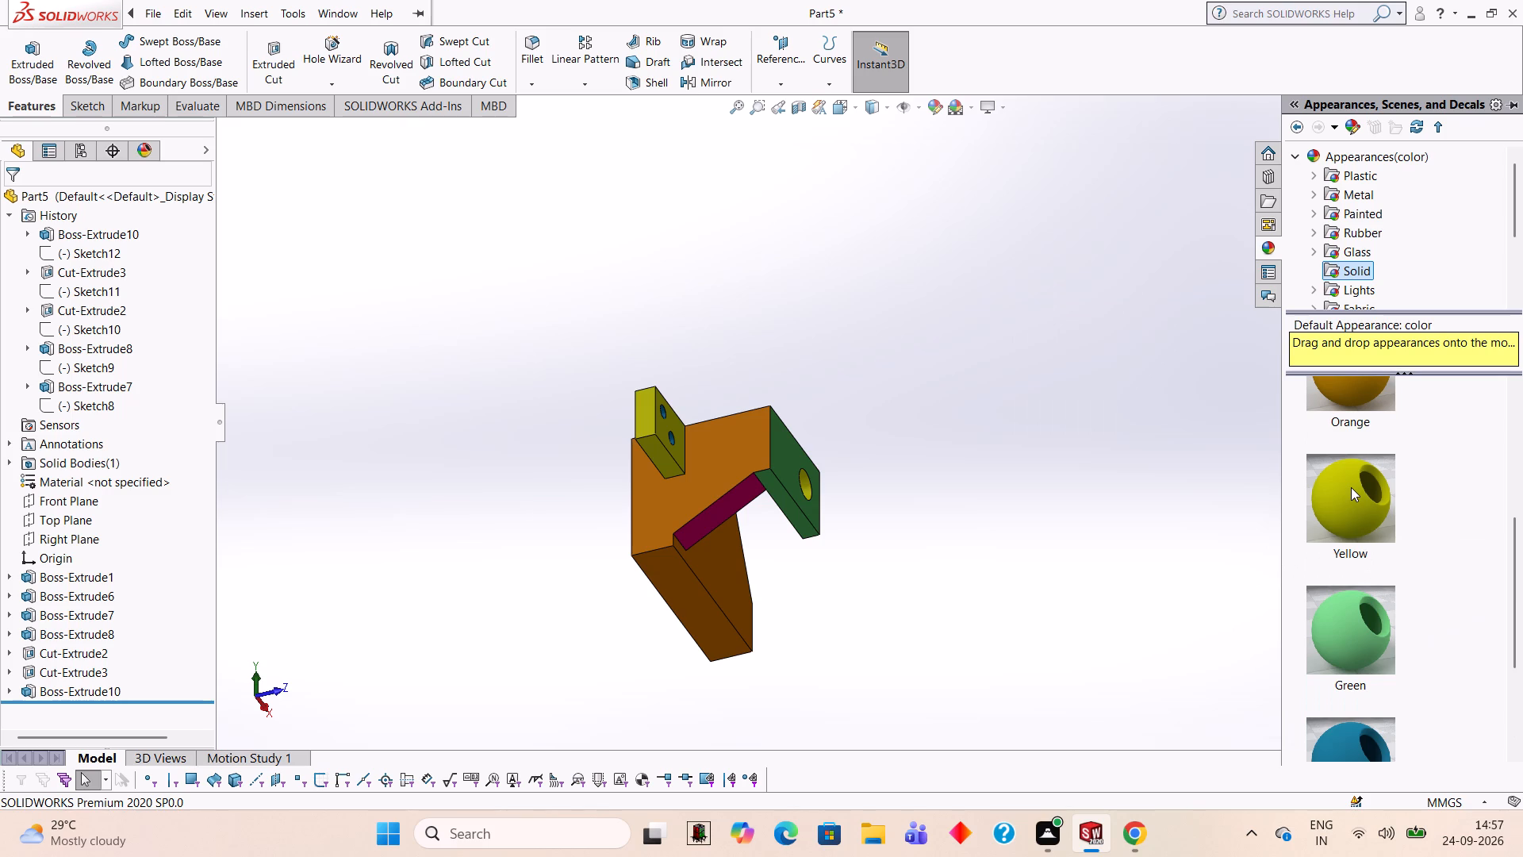
scroll(1364, 502, "down", 1)
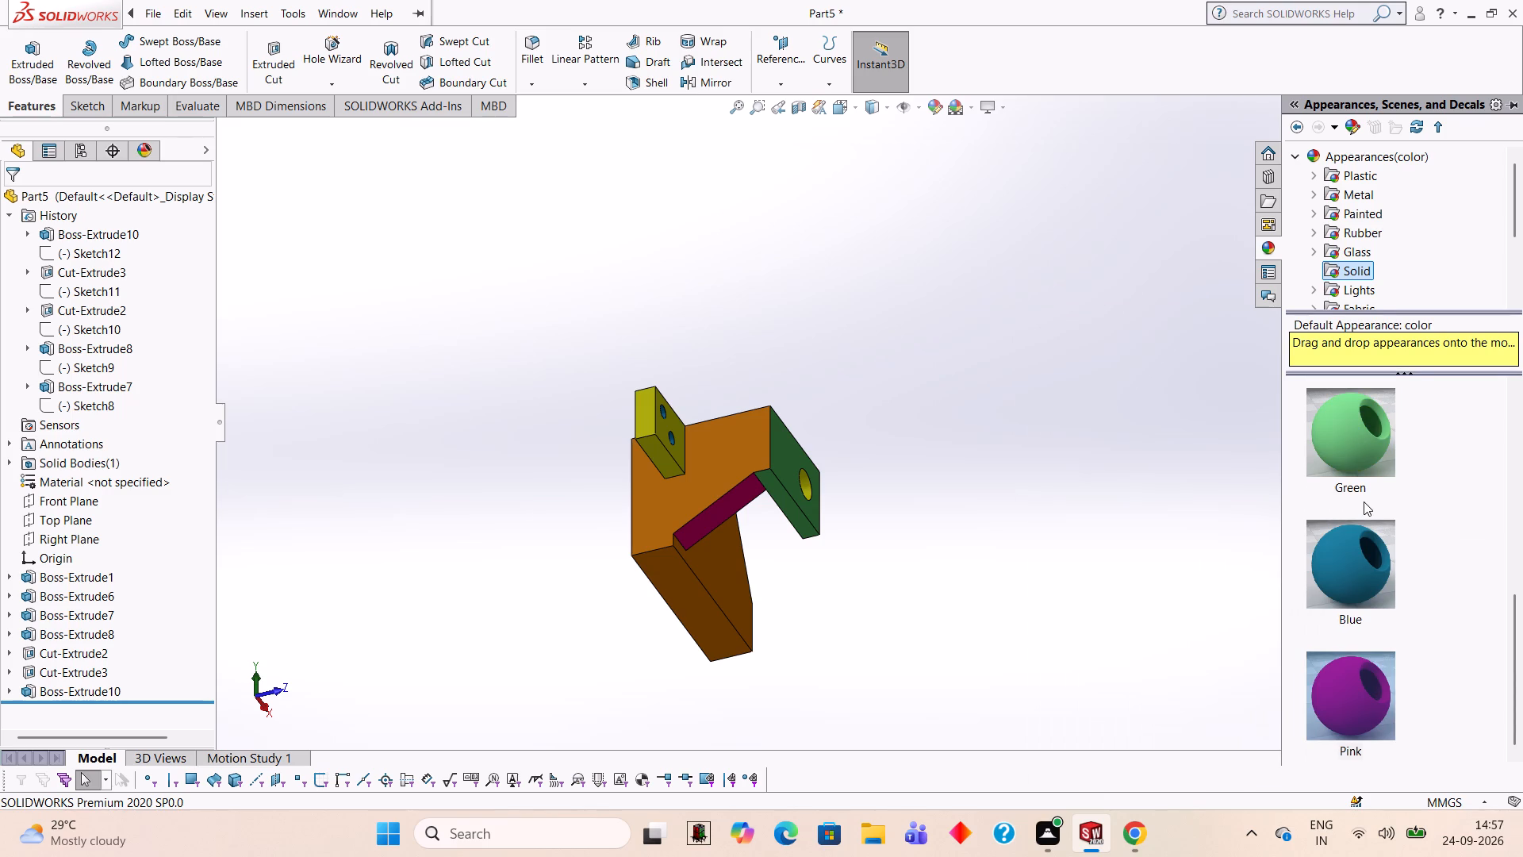
scroll(1364, 502, "down", 3)
left_click_drag(1379, 673, 764, 445)
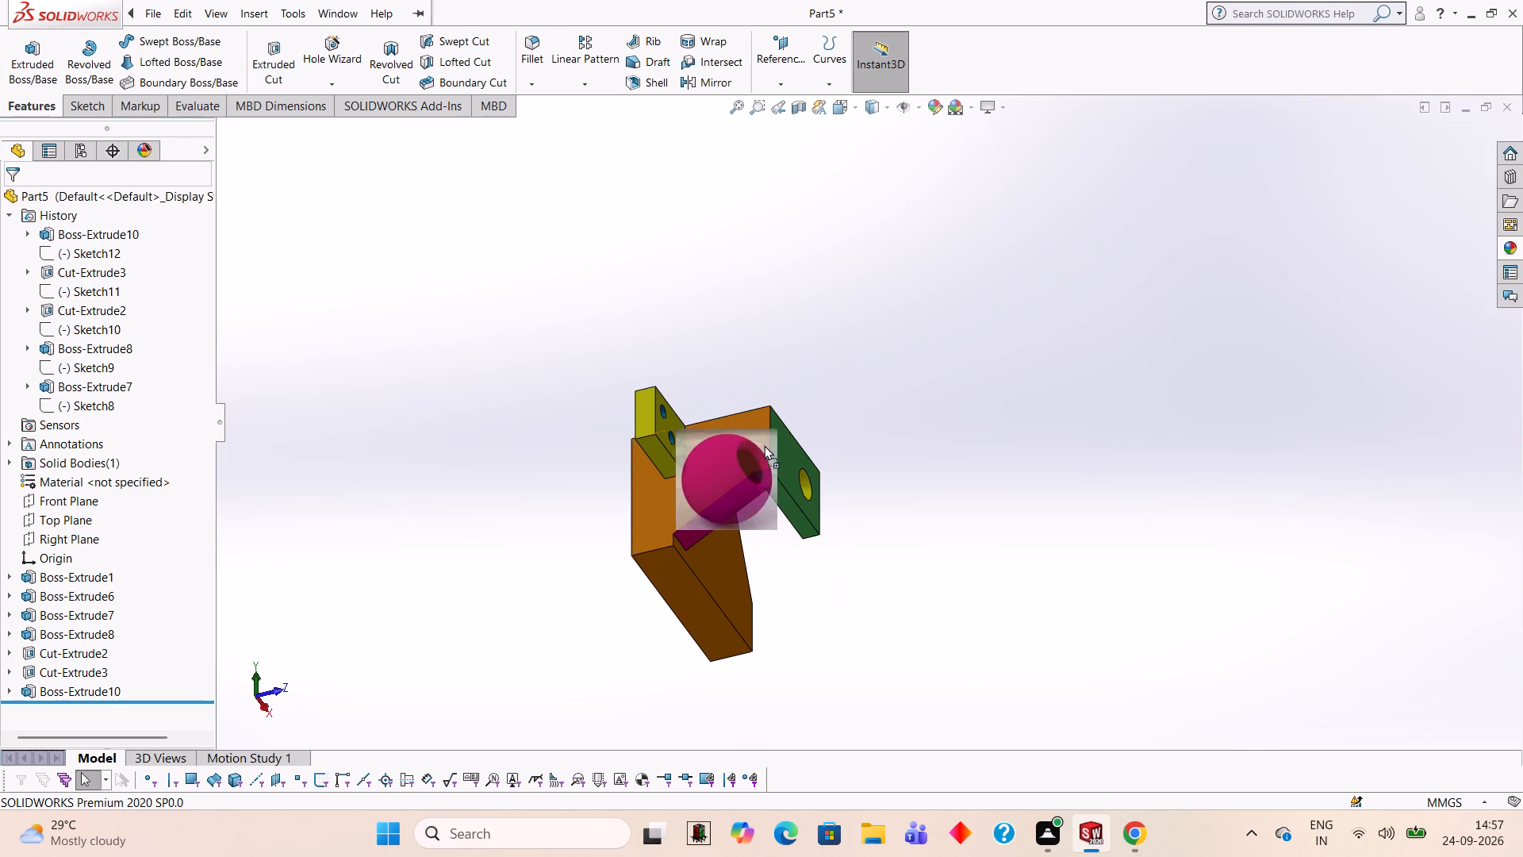
left_click_drag(764, 445, 751, 428)
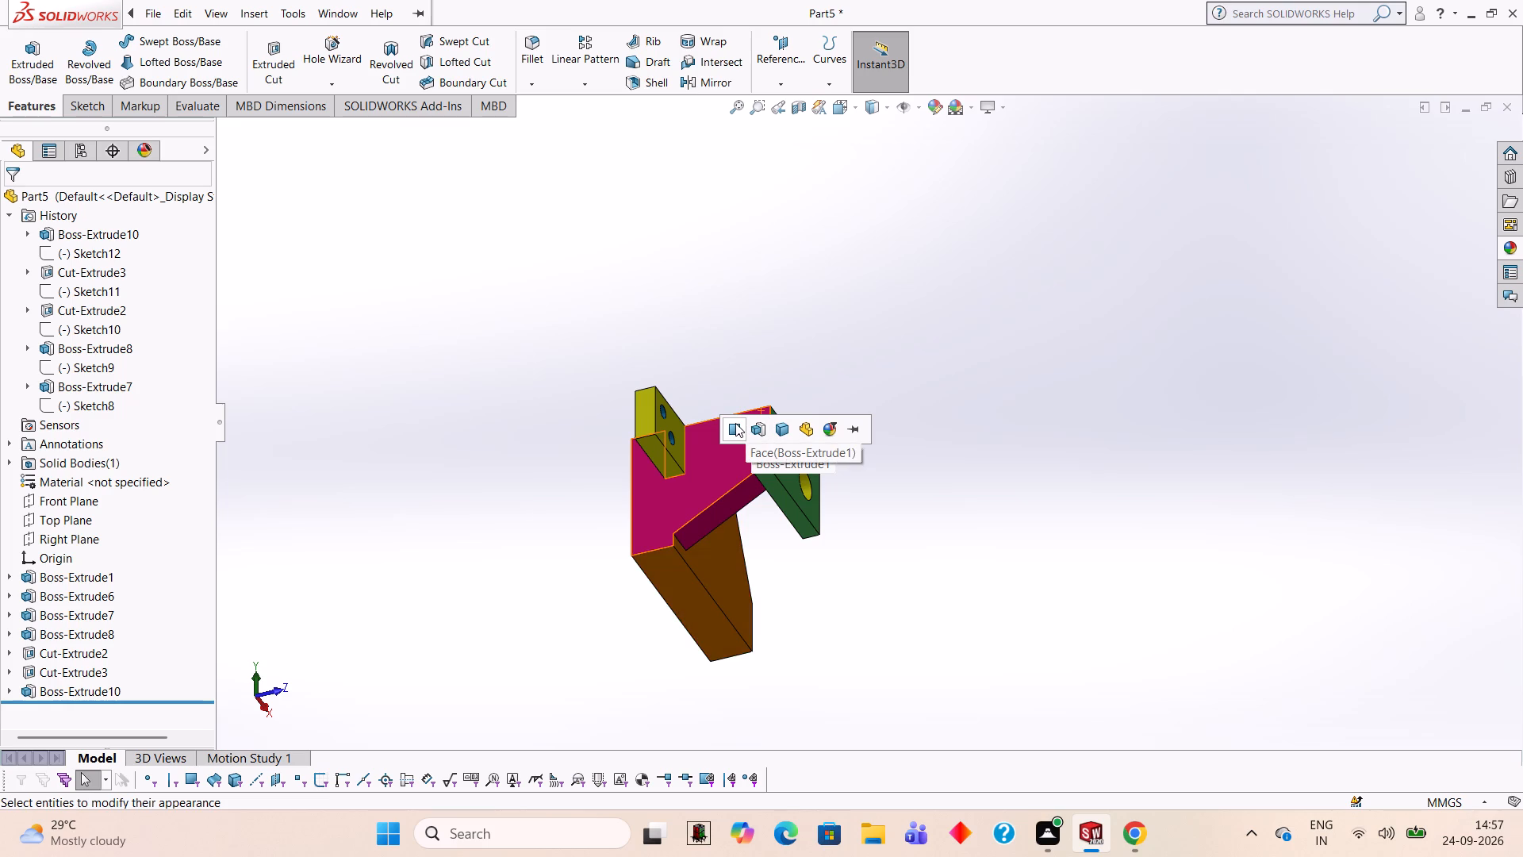
left_click(735, 423)
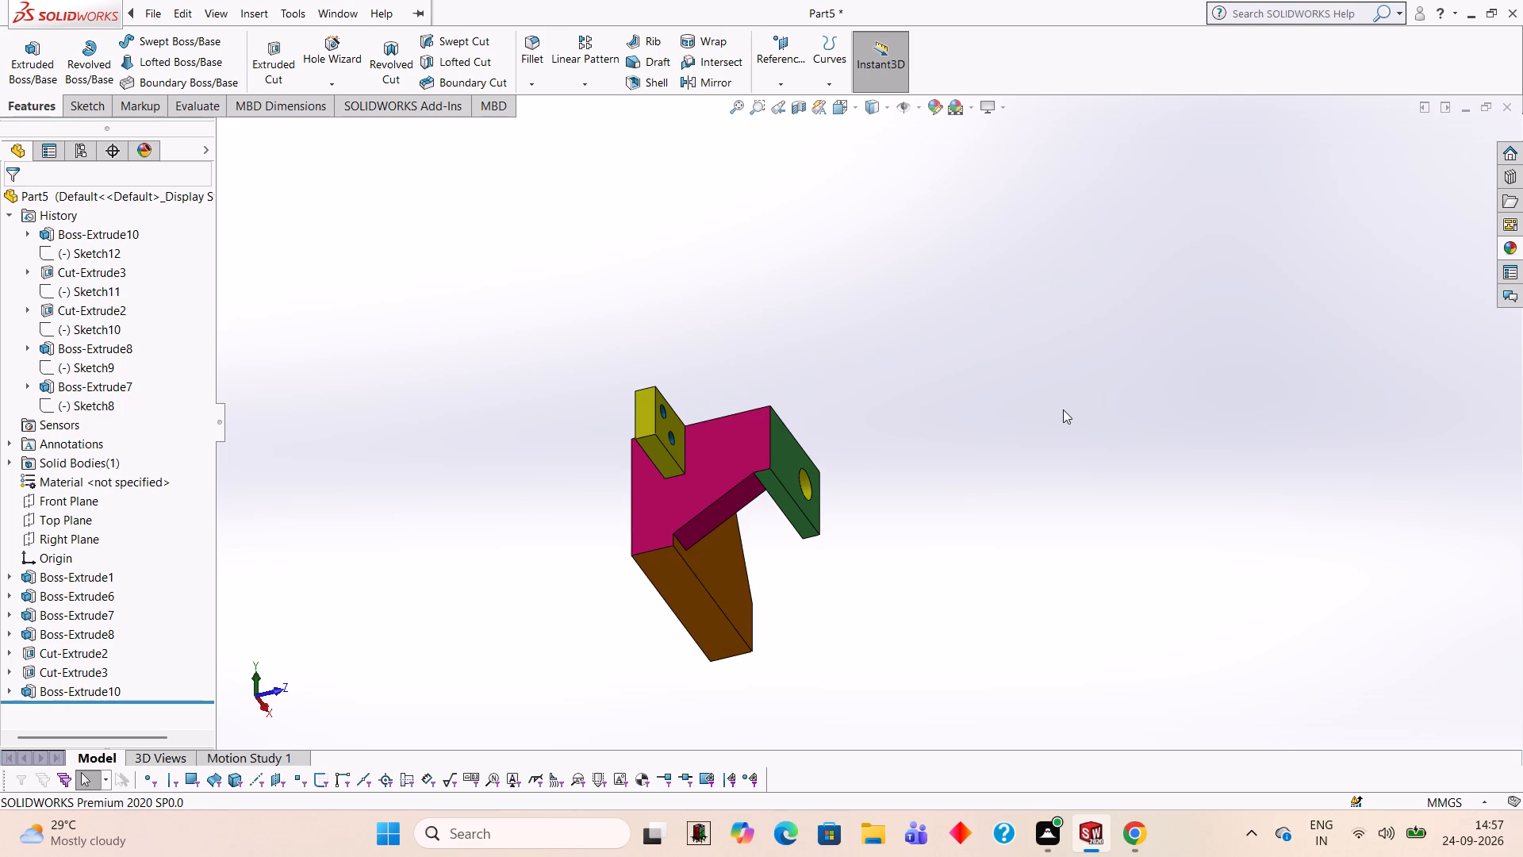
Examine the orange block, pink side face and arm, green plate and yellow boss from several angles.
middle_click_drag(1049, 406, 965, 382)
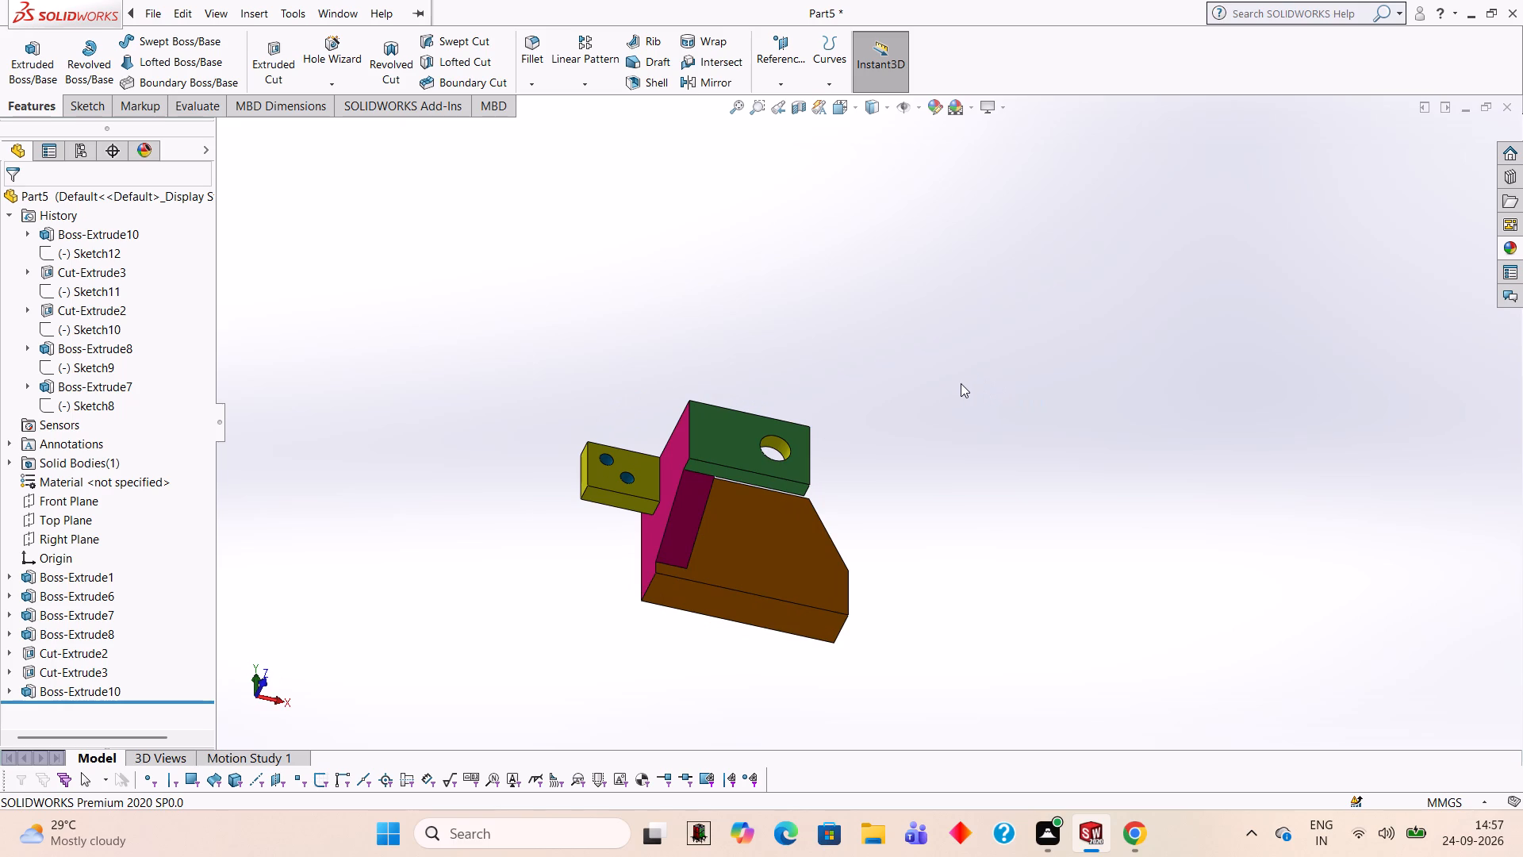
scroll(965, 386, "up", 1)
middle_click_drag(947, 386, 927, 373)
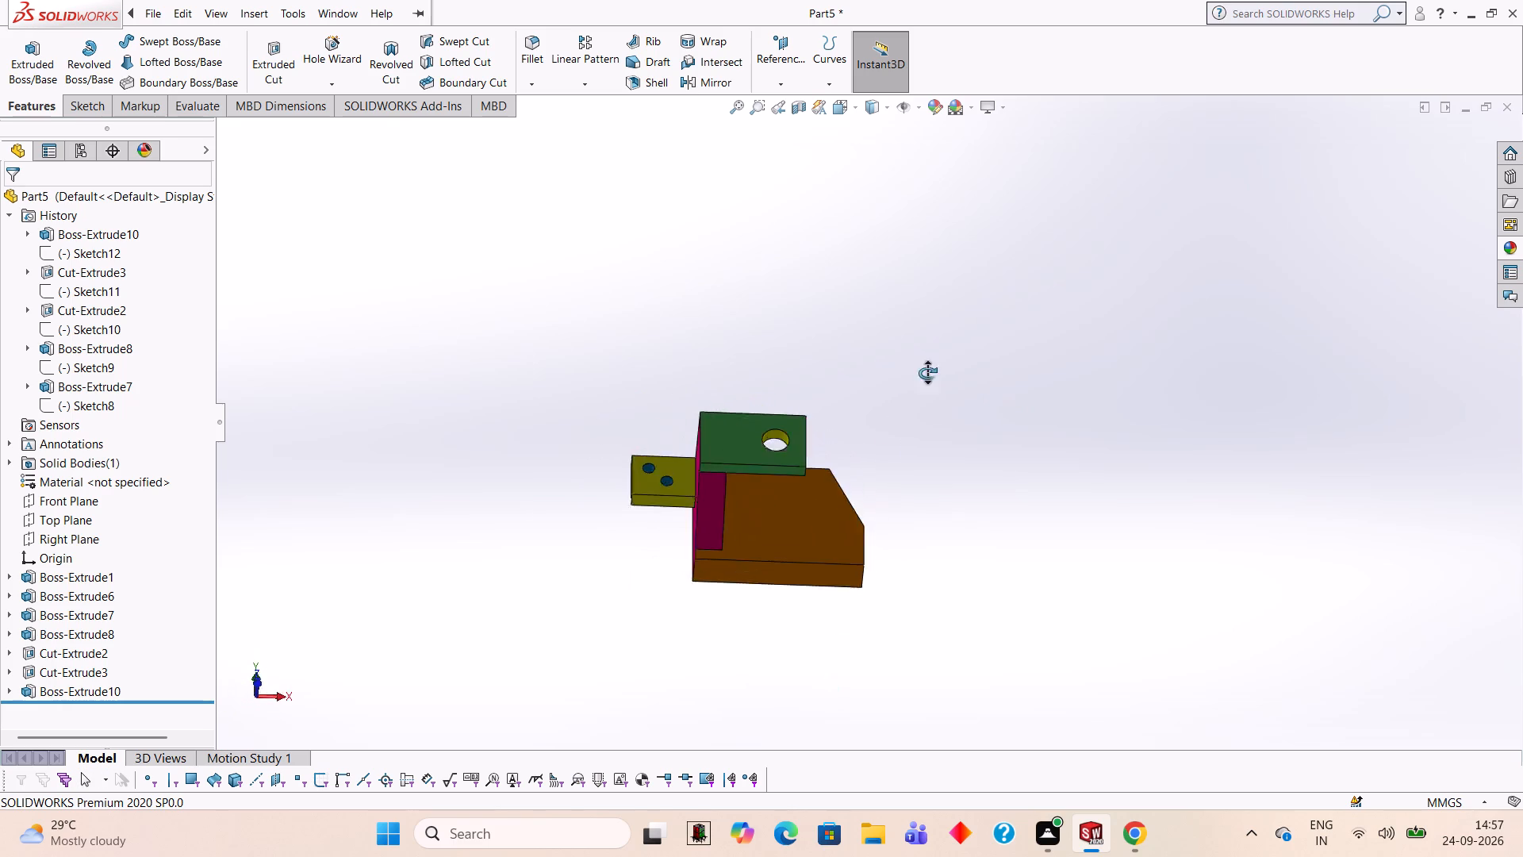
middle_click_drag(927, 373, 989, 360)
scroll(977, 368, "up", 2)
scroll(936, 432, "down", 2)
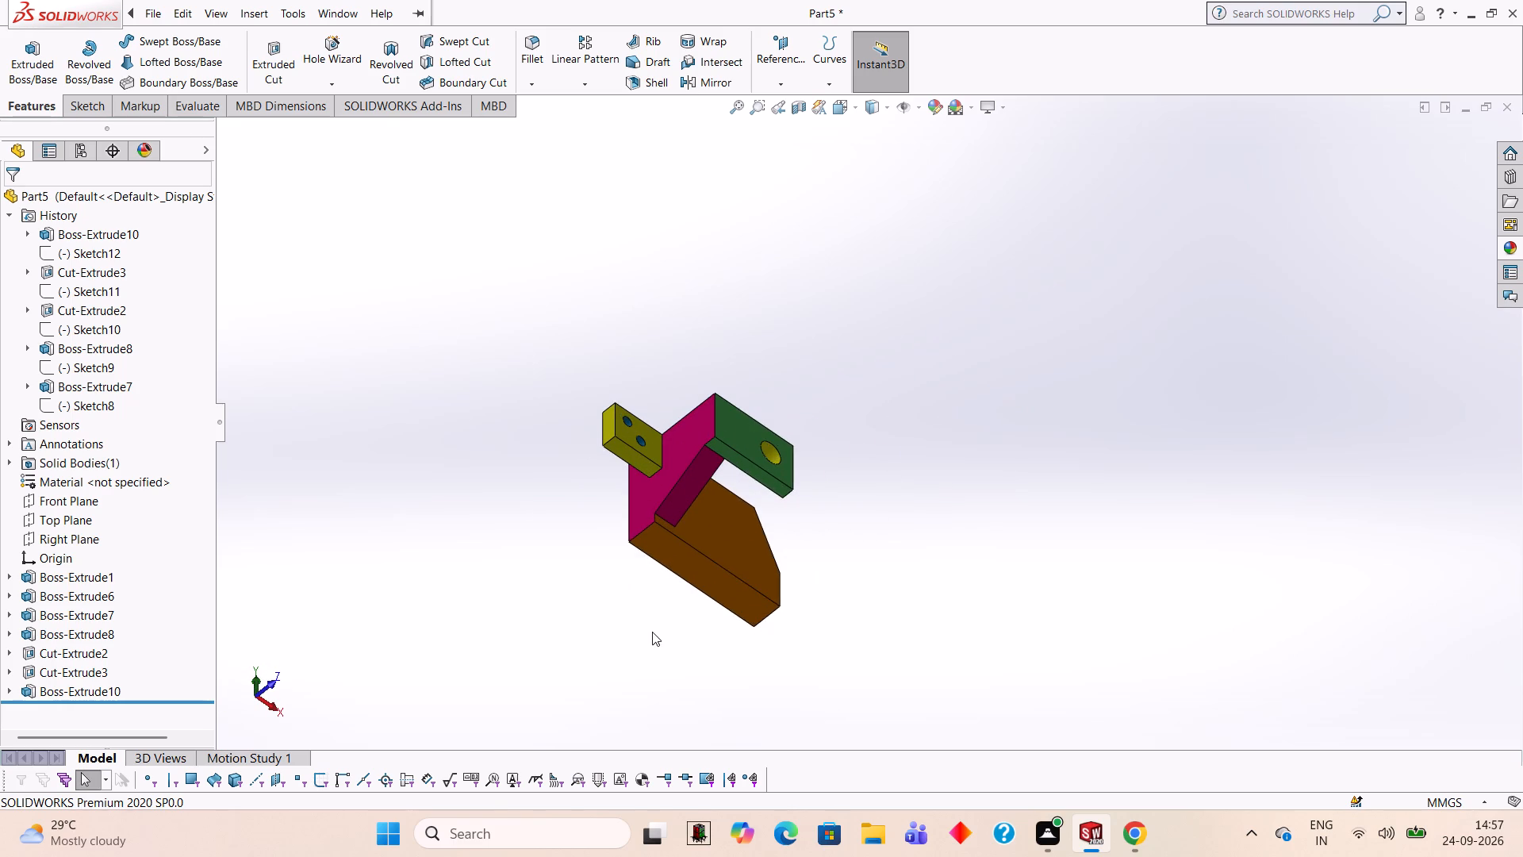
scroll(688, 626, "down", 1)
scroll(966, 375, "down", 1)
middle_click_drag(970, 377, 937, 399)
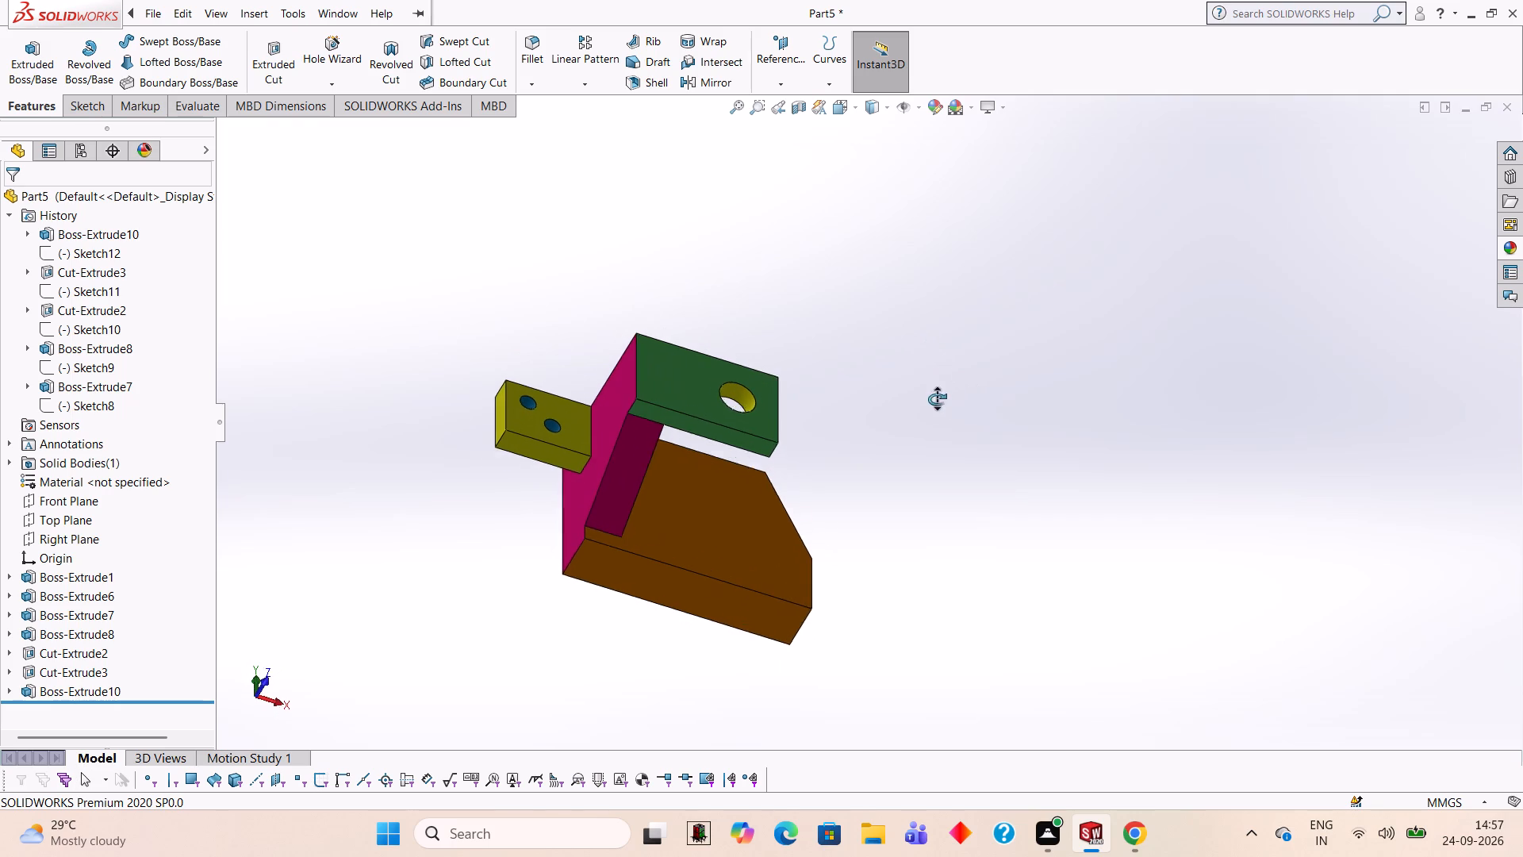
middle_click_drag(937, 399, 938, 401)
scroll(686, 646, "down", 1)
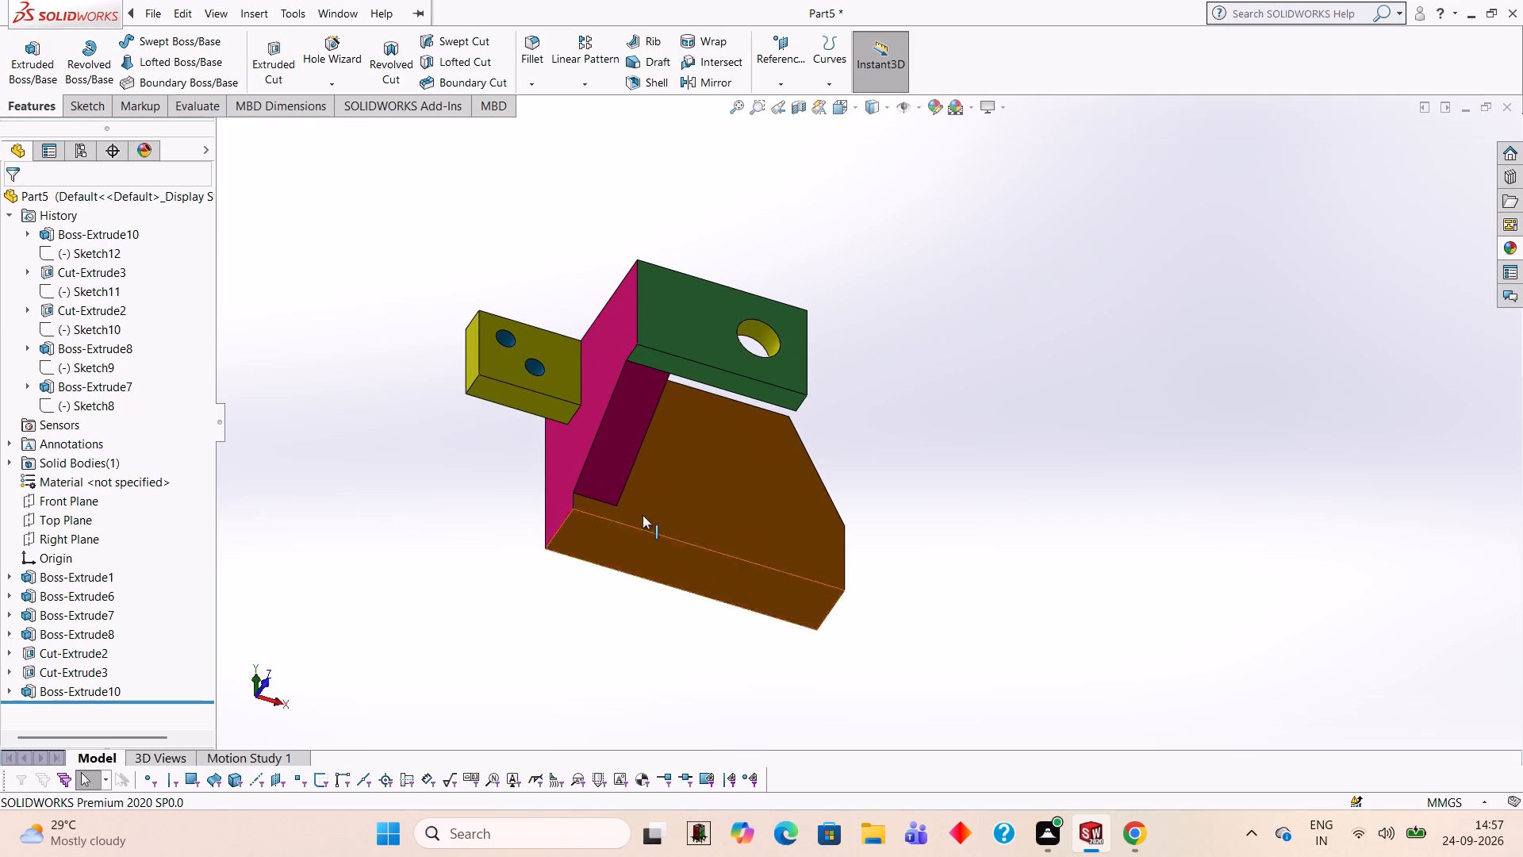
Examine the finished coloured part from the front, underside, top and rear, checking the block, pink arm, green plate, yellow boss and holes.
scroll(594, 279, "down", 1)
scroll(595, 279, "up", 1)
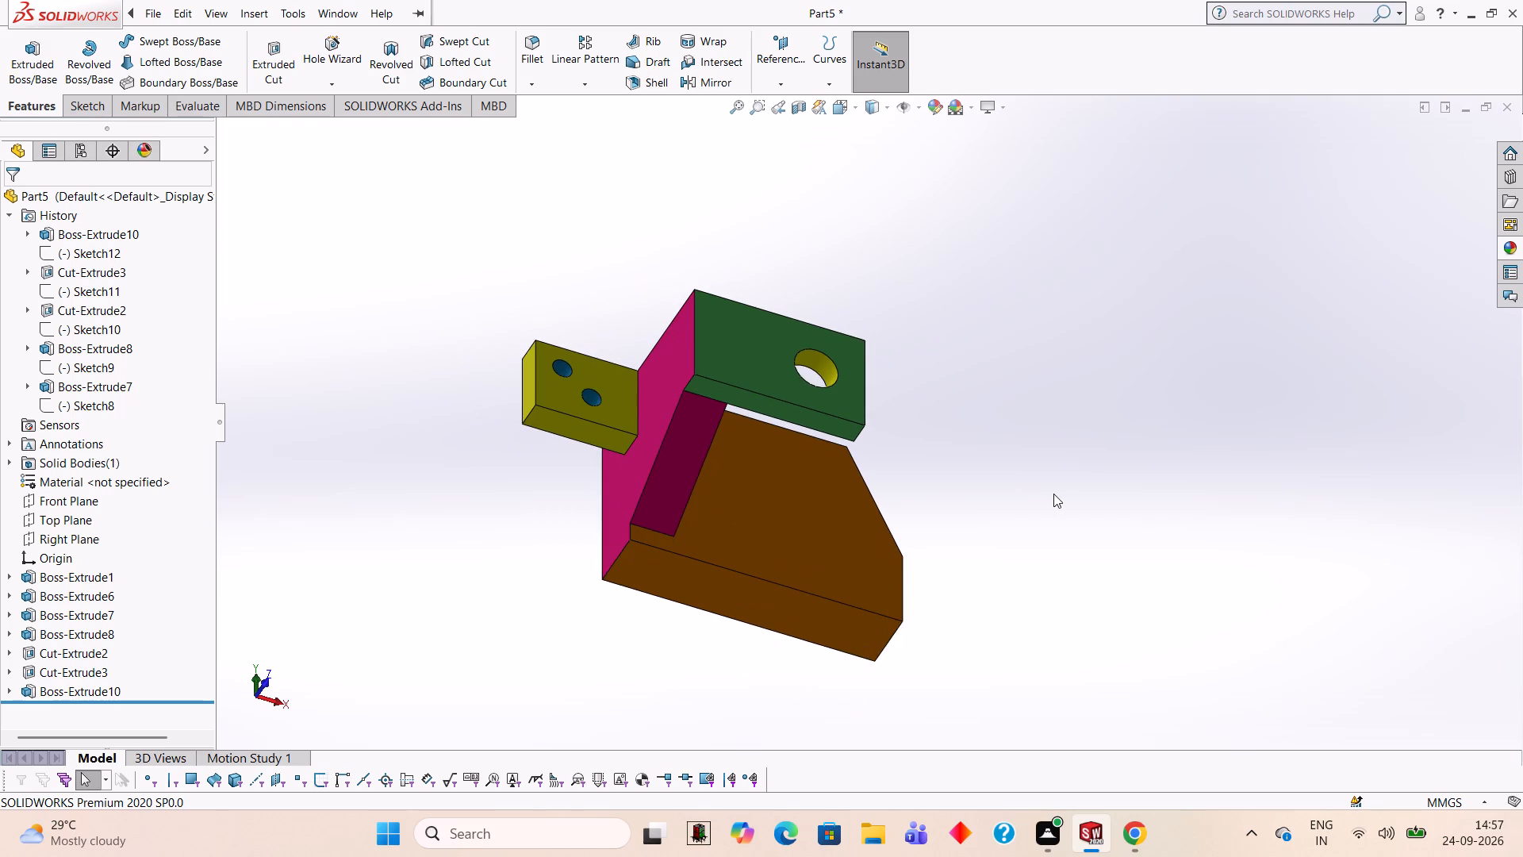
middle_click_drag(1042, 486, 1067, 505)
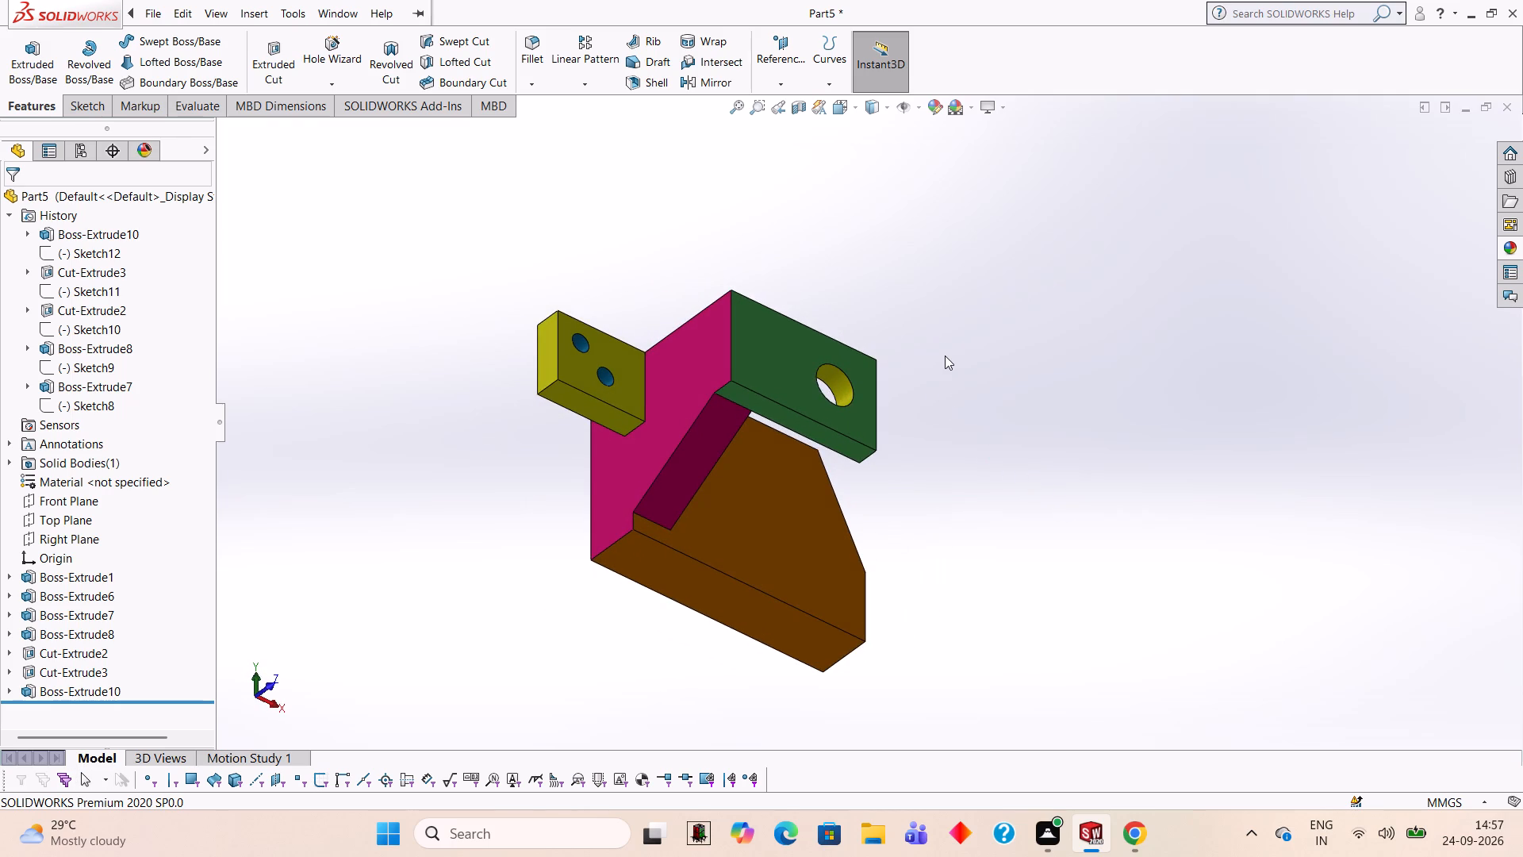
scroll(942, 354, "up", 1)
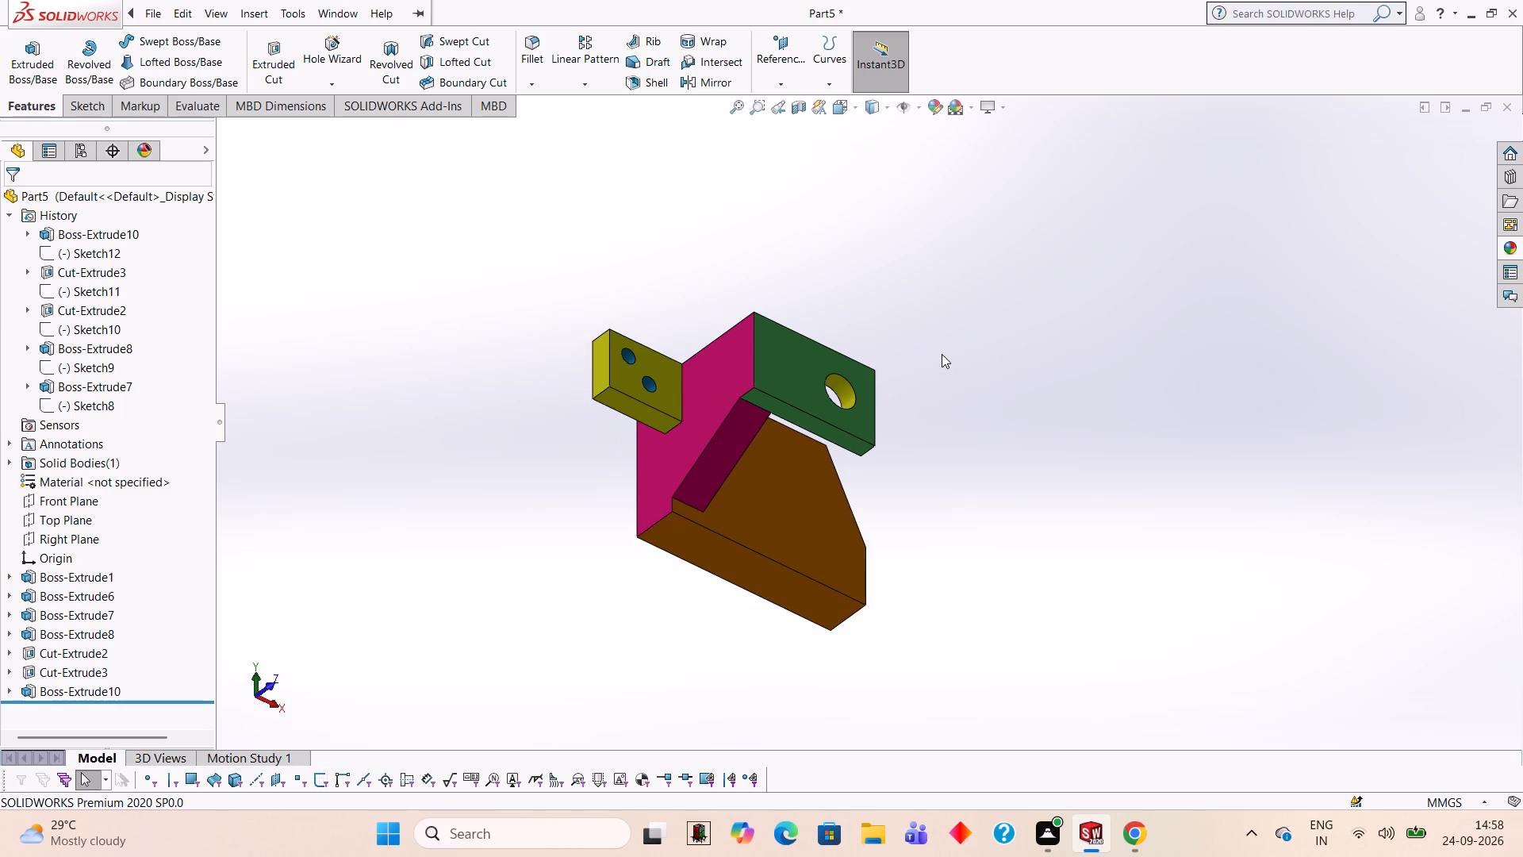
scroll(942, 354, "down", 1)
middle_click_drag(993, 451, 1010, 499)
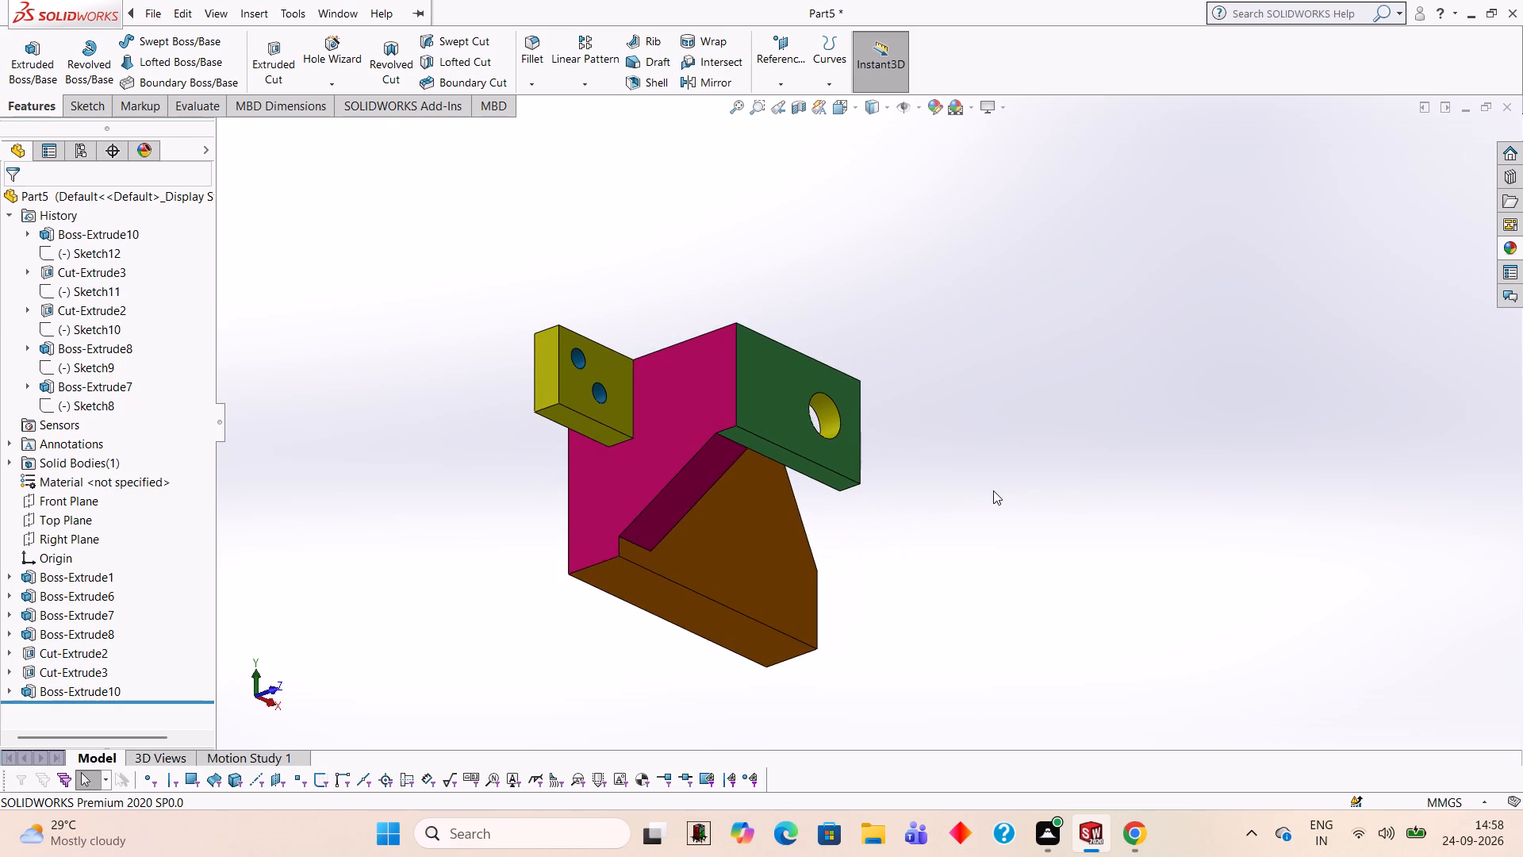
scroll(992, 488, "down", 1)
scroll(446, 542, "down", 1)
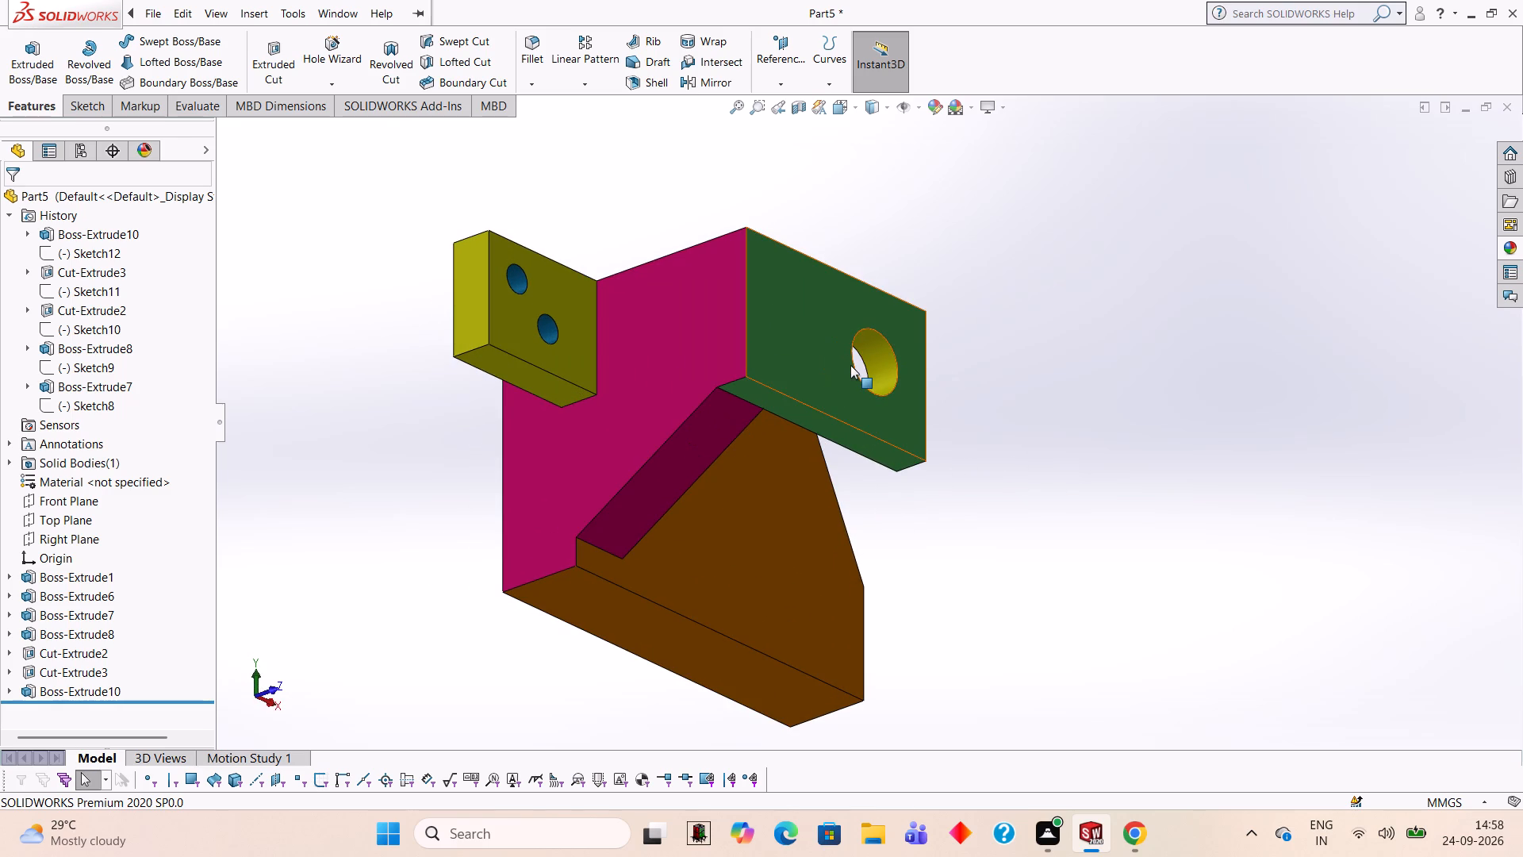
scroll(1135, 327, "down", 1)
middle_click_drag(1138, 348, 1105, 395)
scroll(1079, 362, "up", 1)
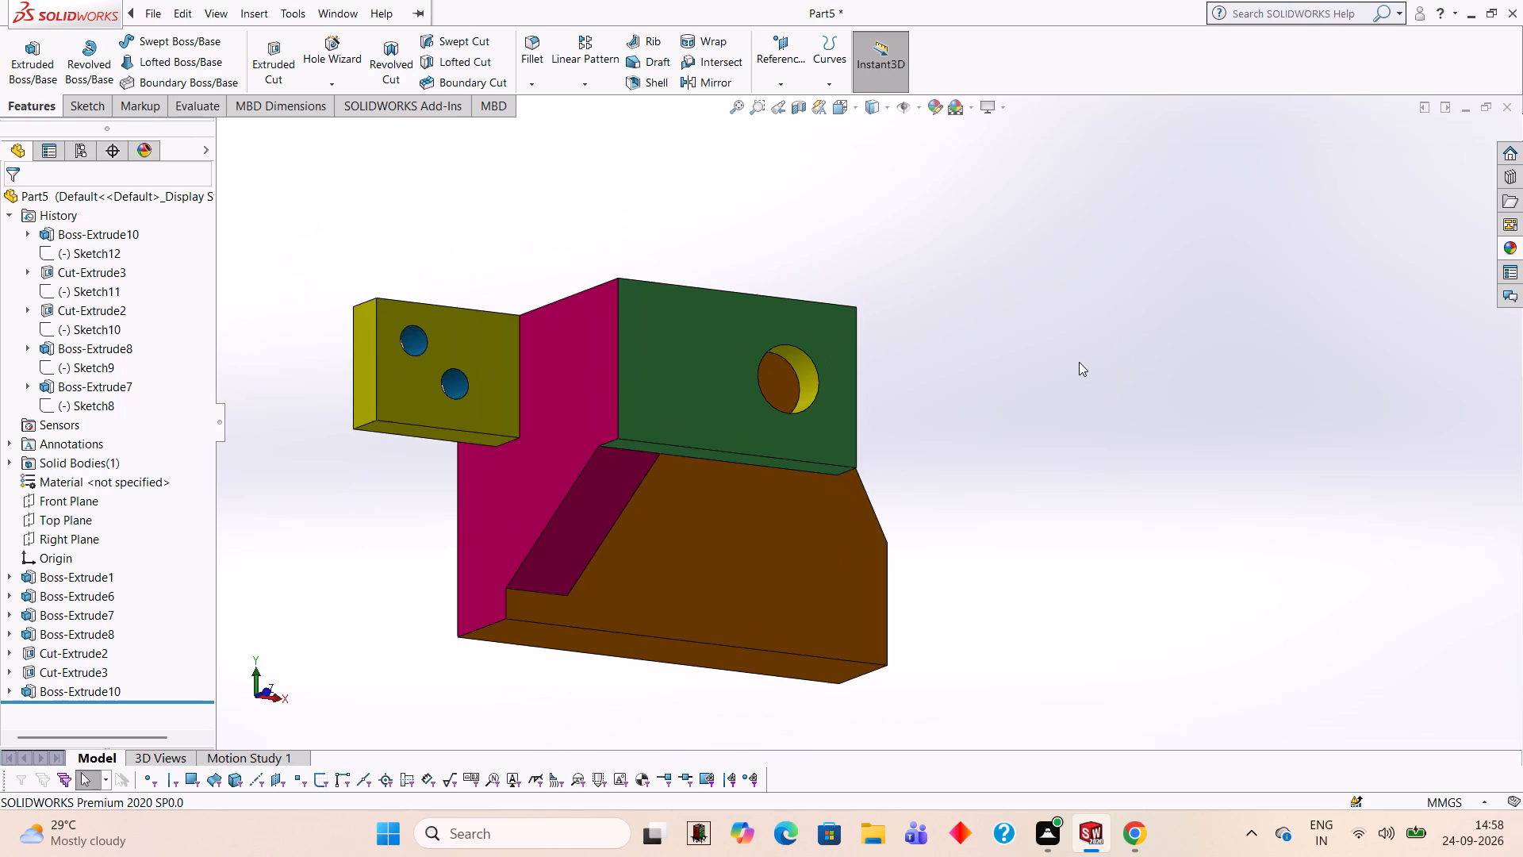
scroll(1067, 353, "up", 1)
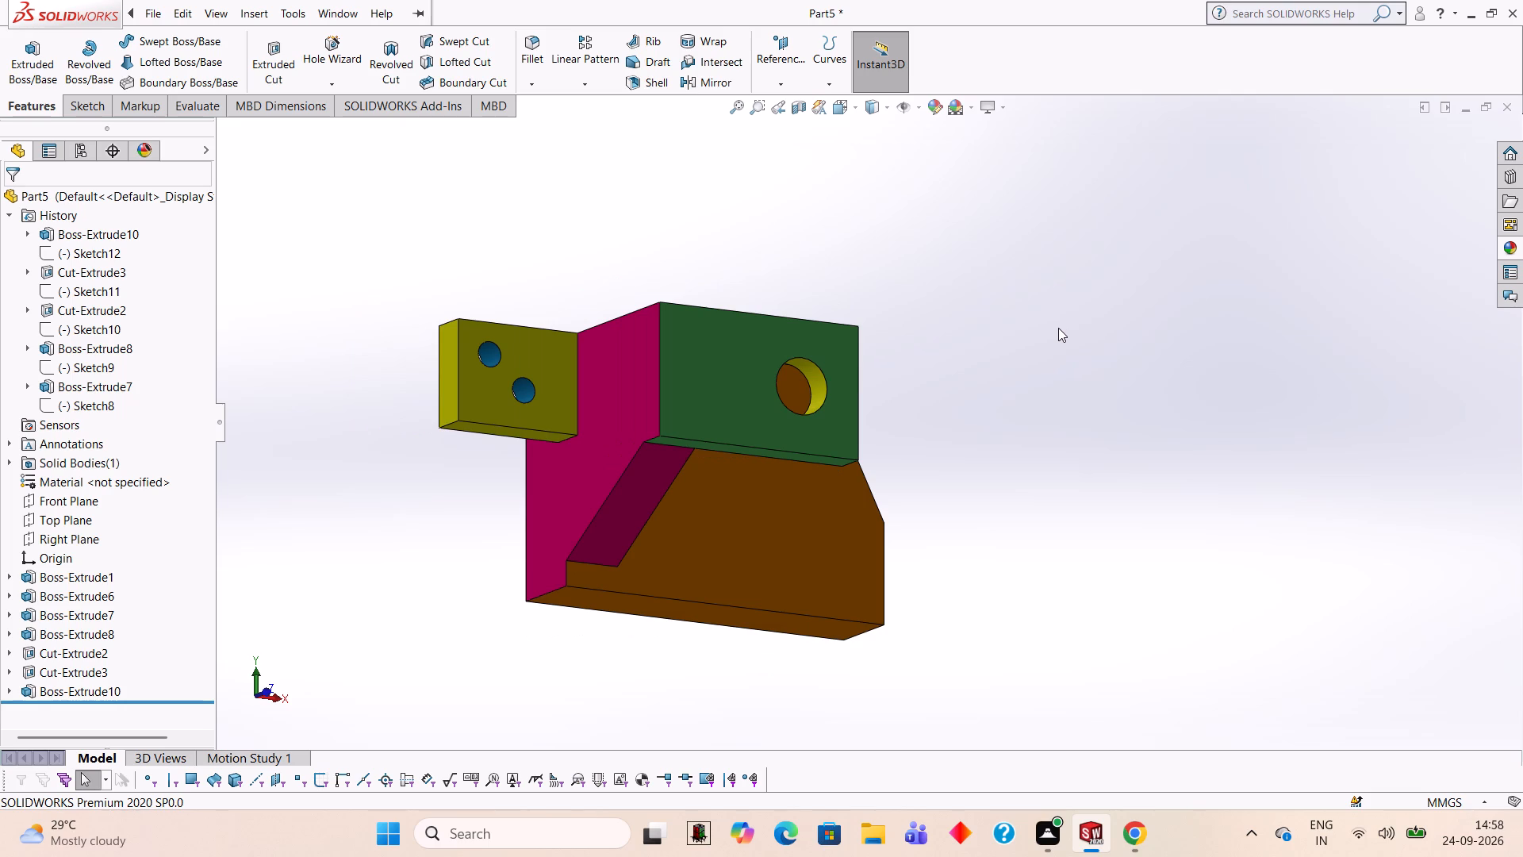
middle_click_drag(1081, 306, 1072, 424)
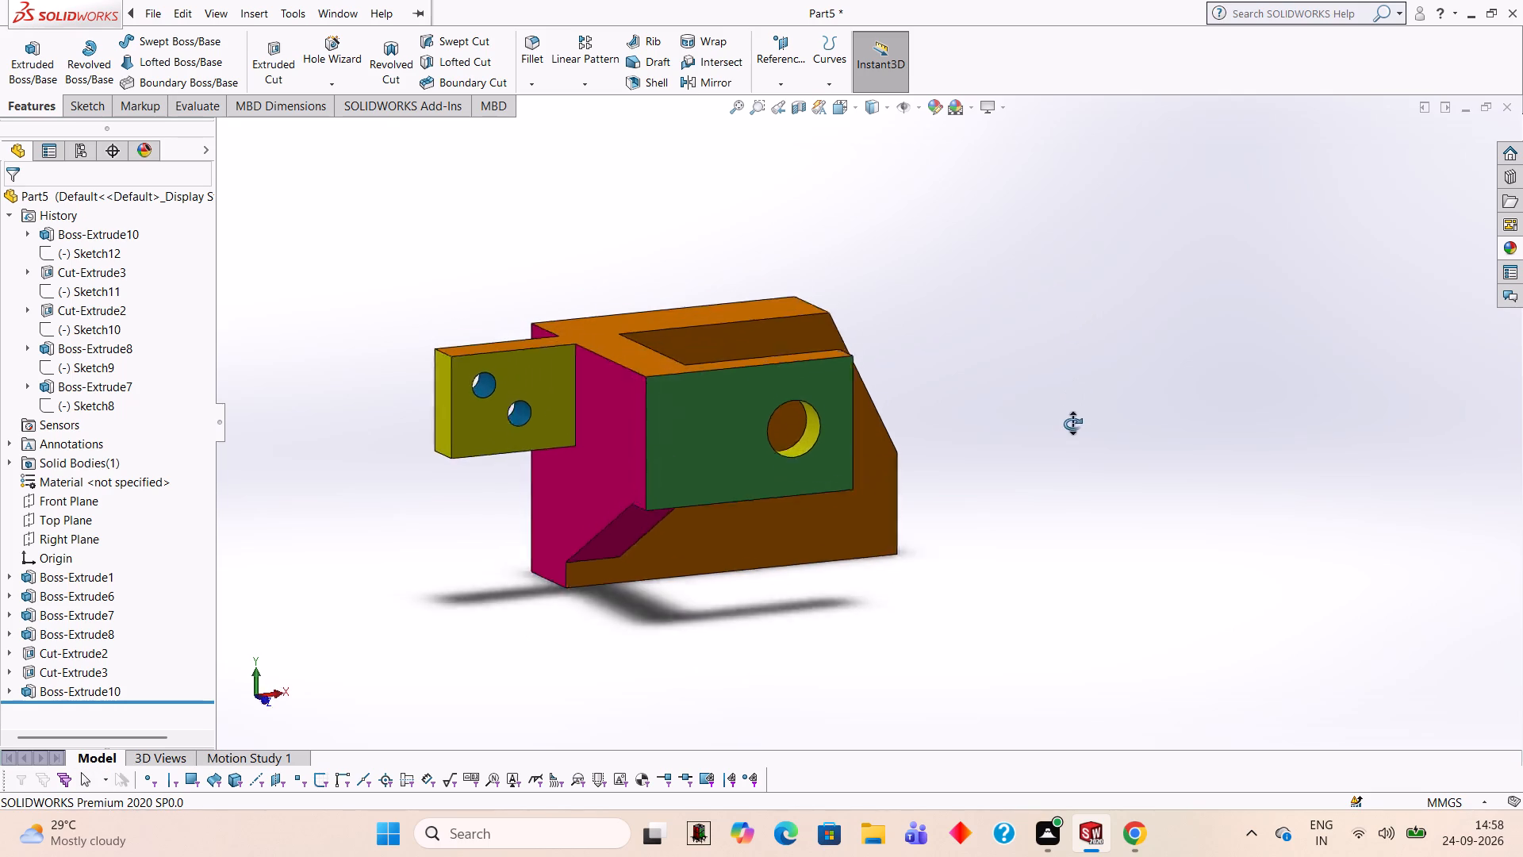
middle_click_drag(1072, 424, 1042, 277)
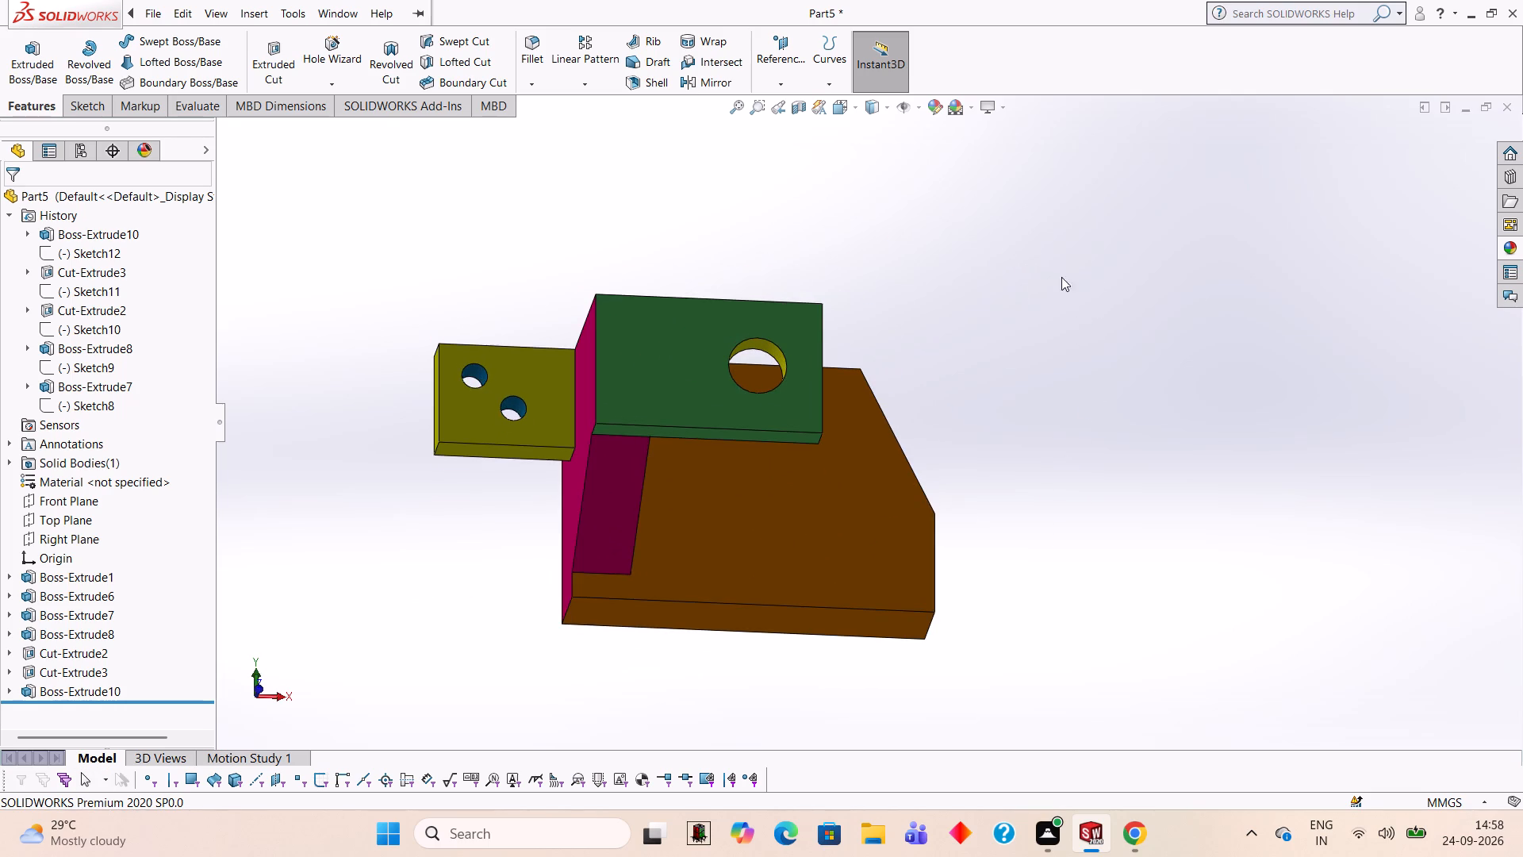
middle_click(1085, 283)
middle_click_drag(955, 300, 1011, 368)
middle_click_drag(985, 418, 757, 695)
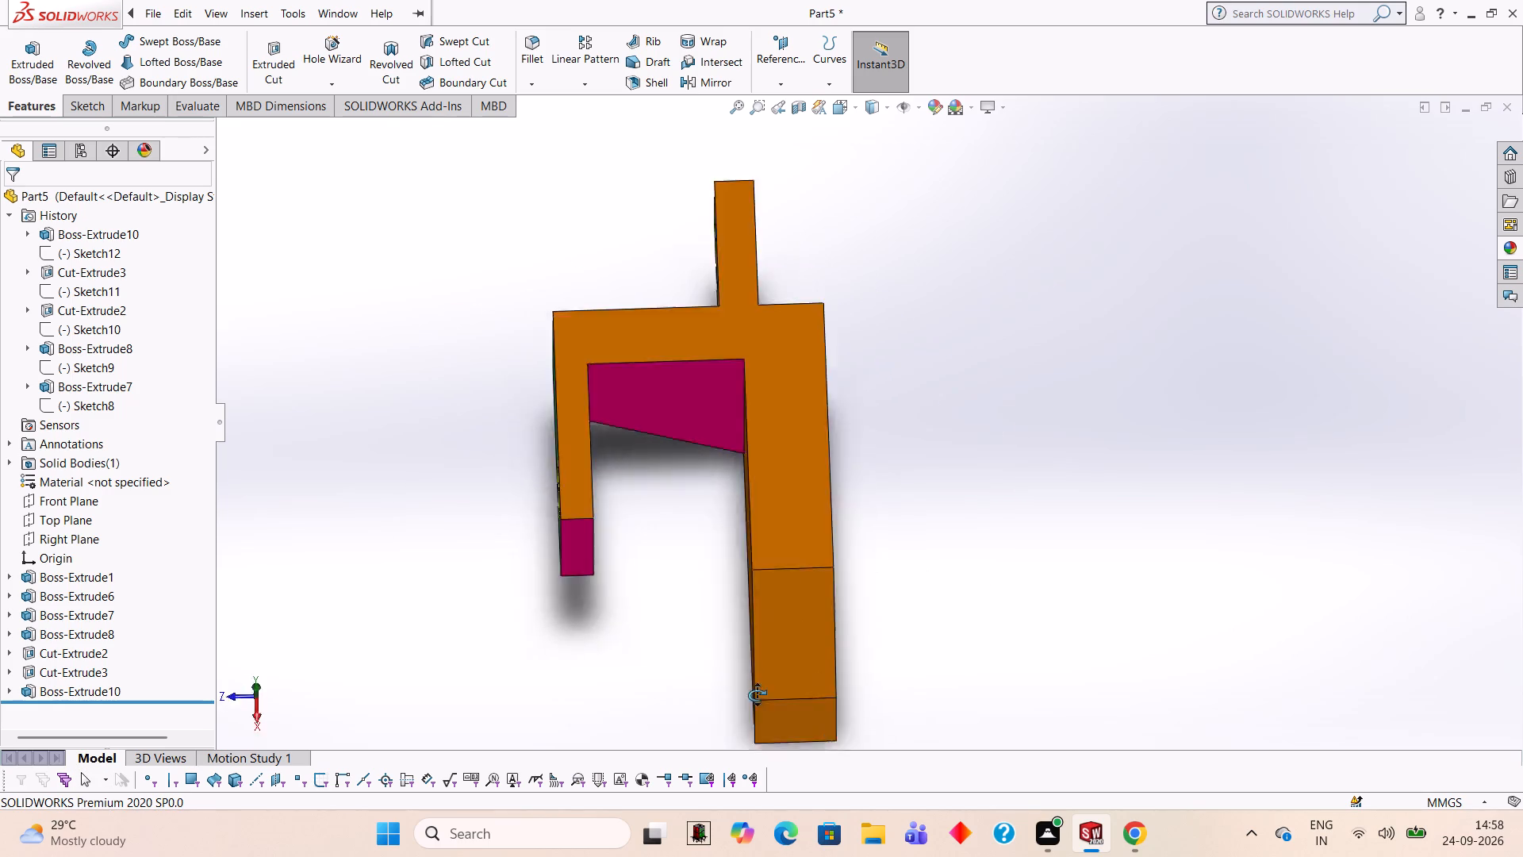
middle_click_drag(757, 695, 571, 707)
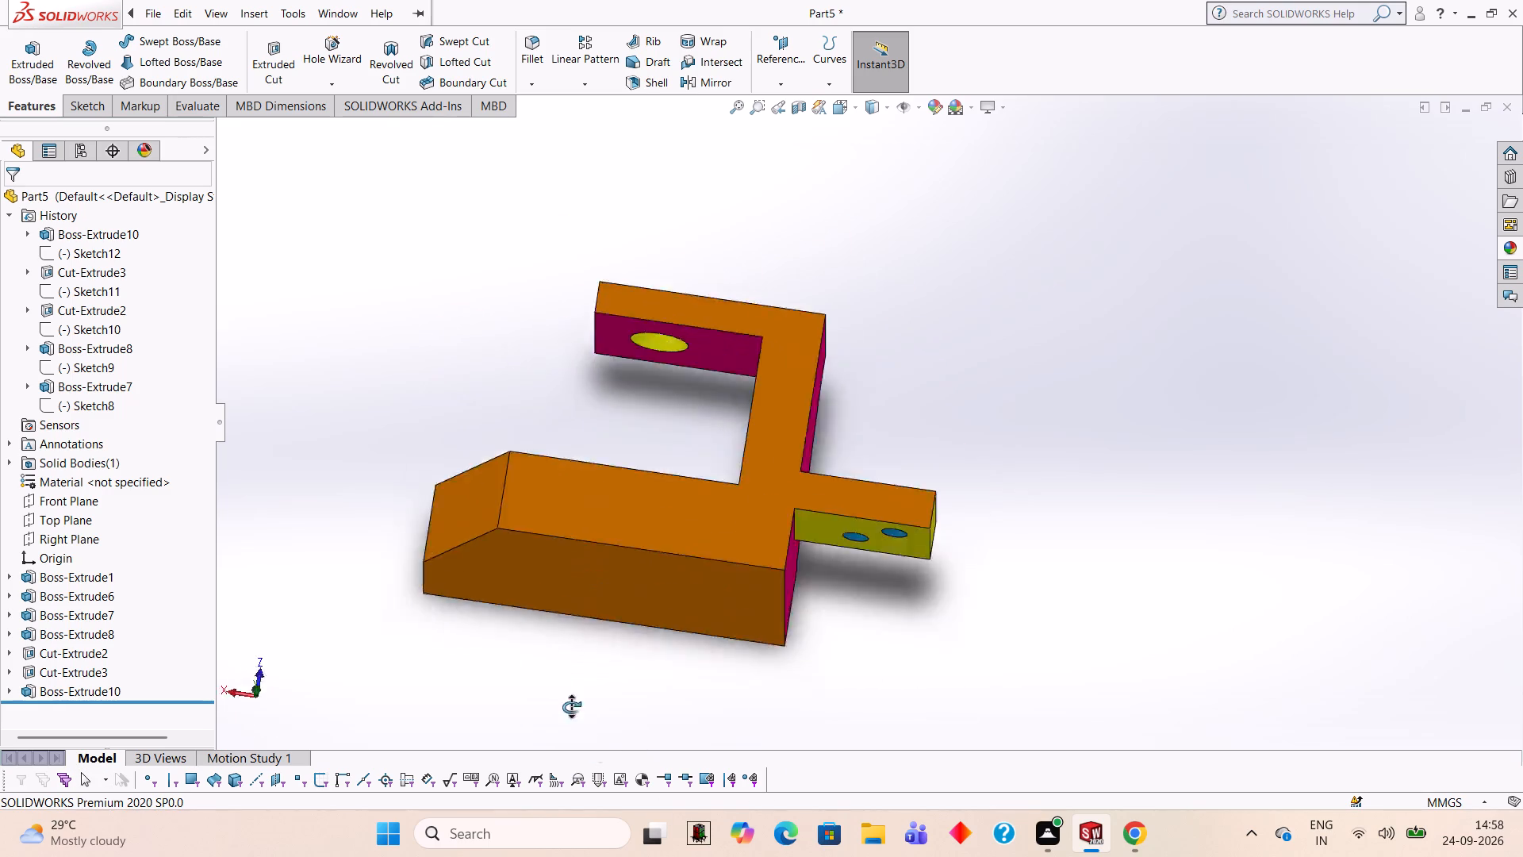
middle_click_drag(571, 707, 967, 363)
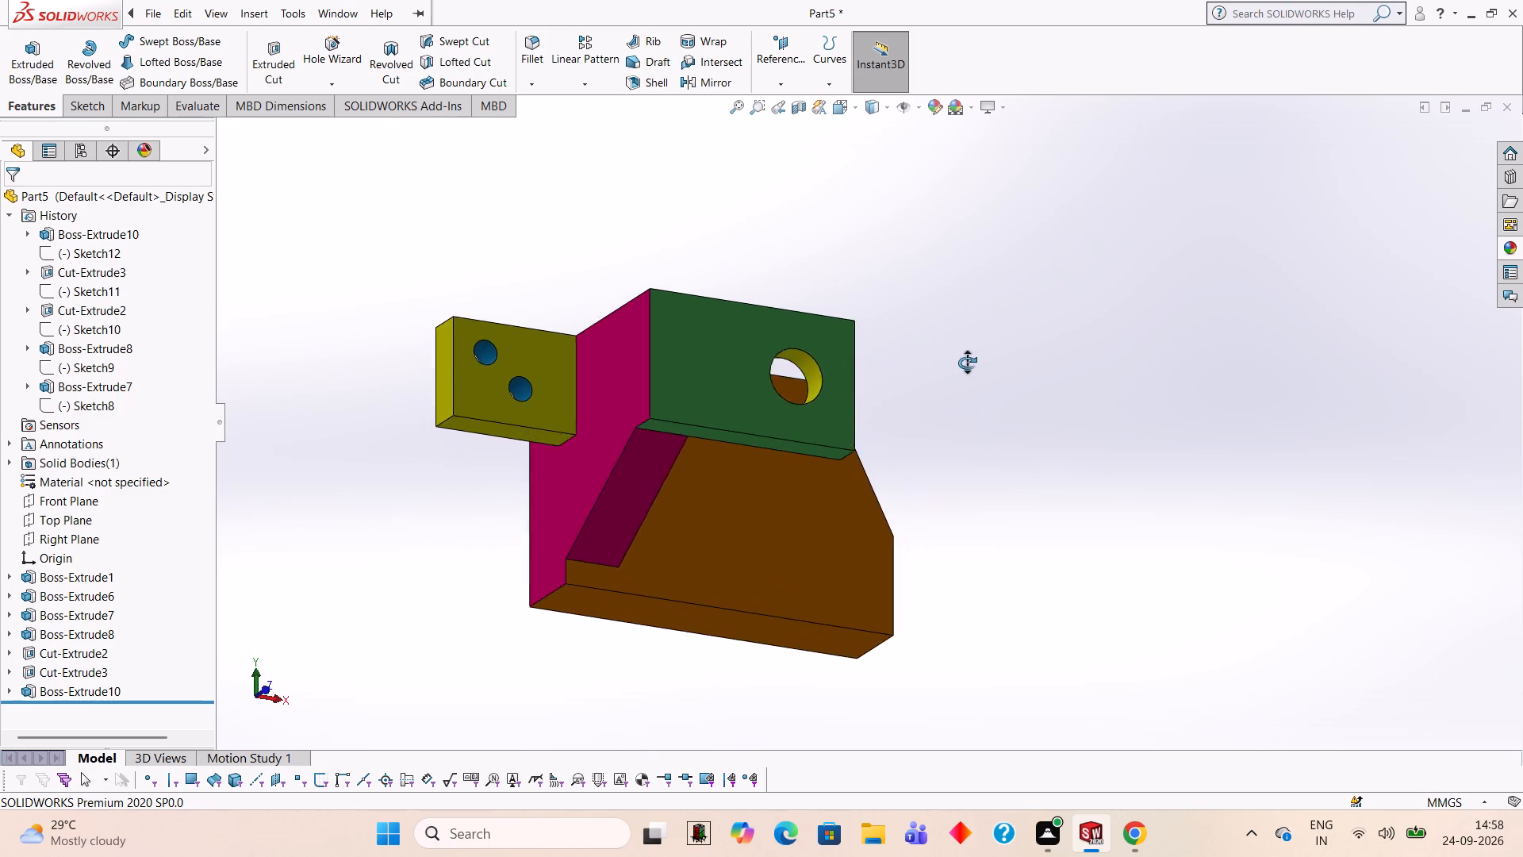
middle_click_drag(967, 363, 964, 335)
scroll(928, 344, "up", 2)
middle_click_drag(928, 356, 909, 358)
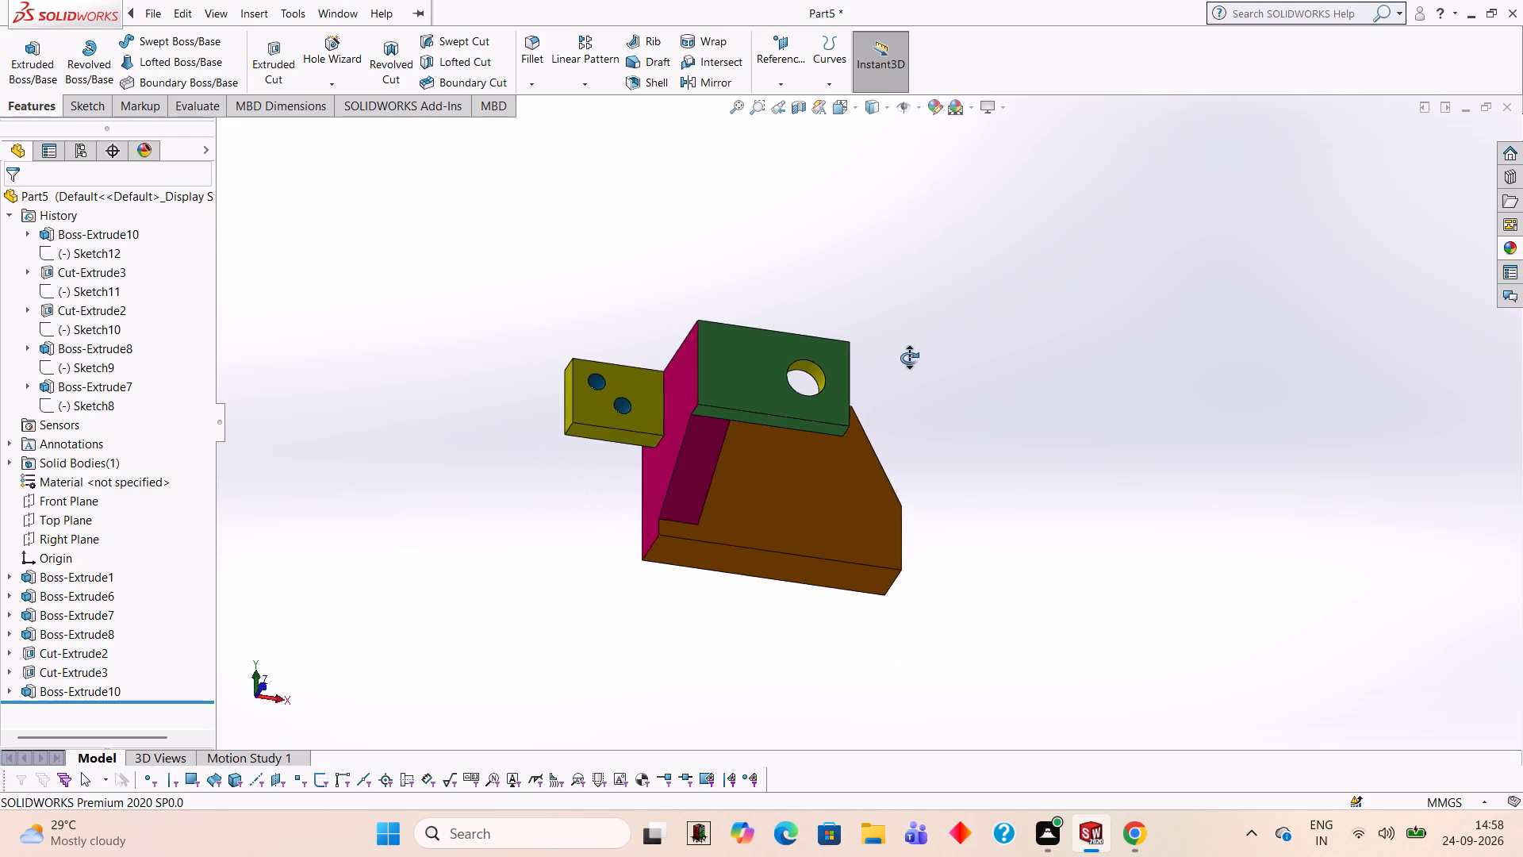
middle_click_drag(909, 358, 915, 371)
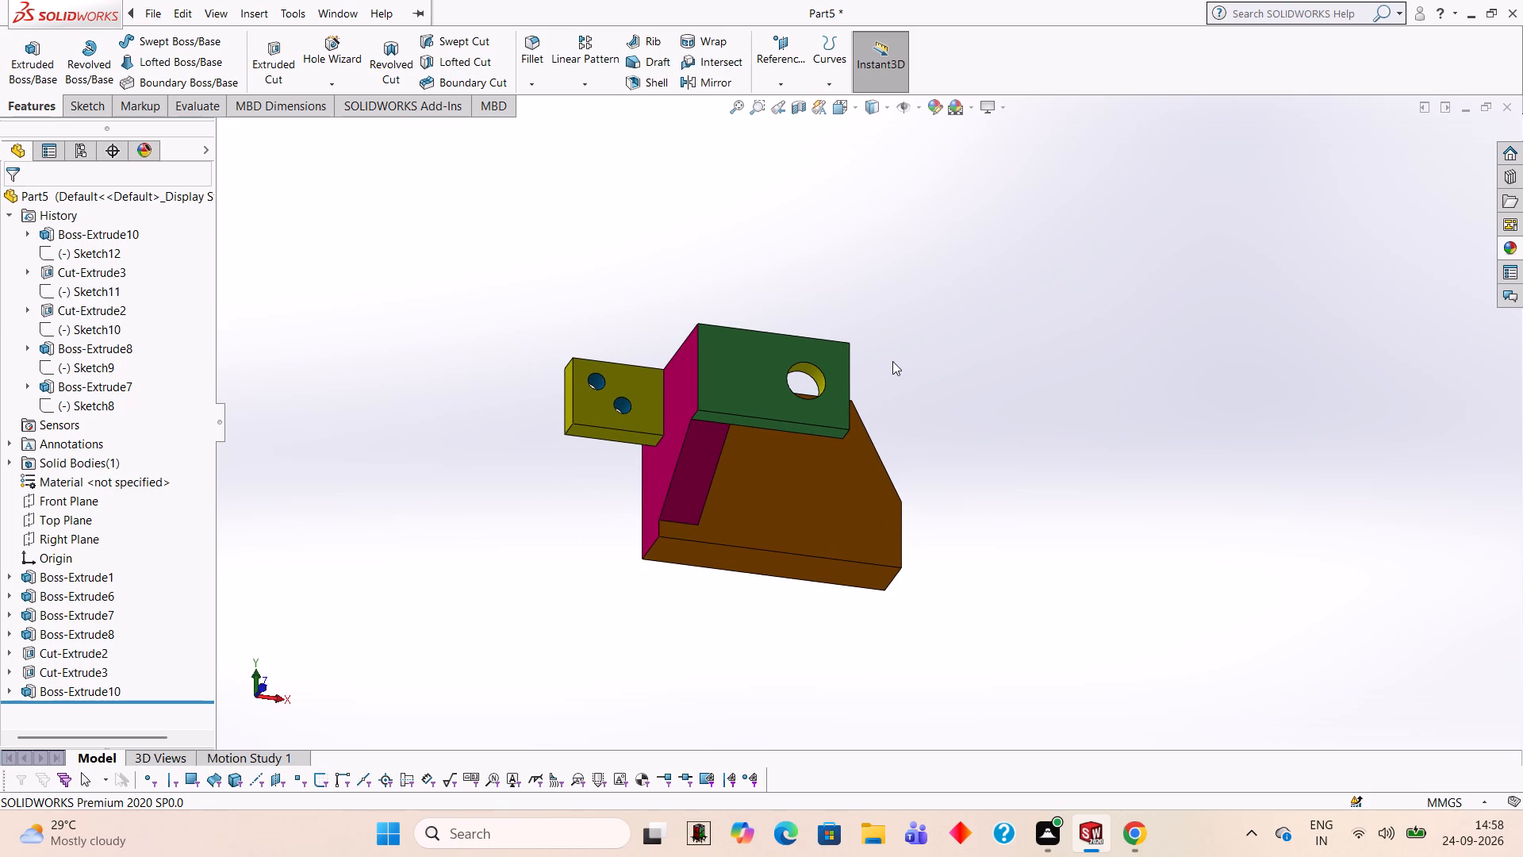
middle_click_drag(916, 378, 909, 421)
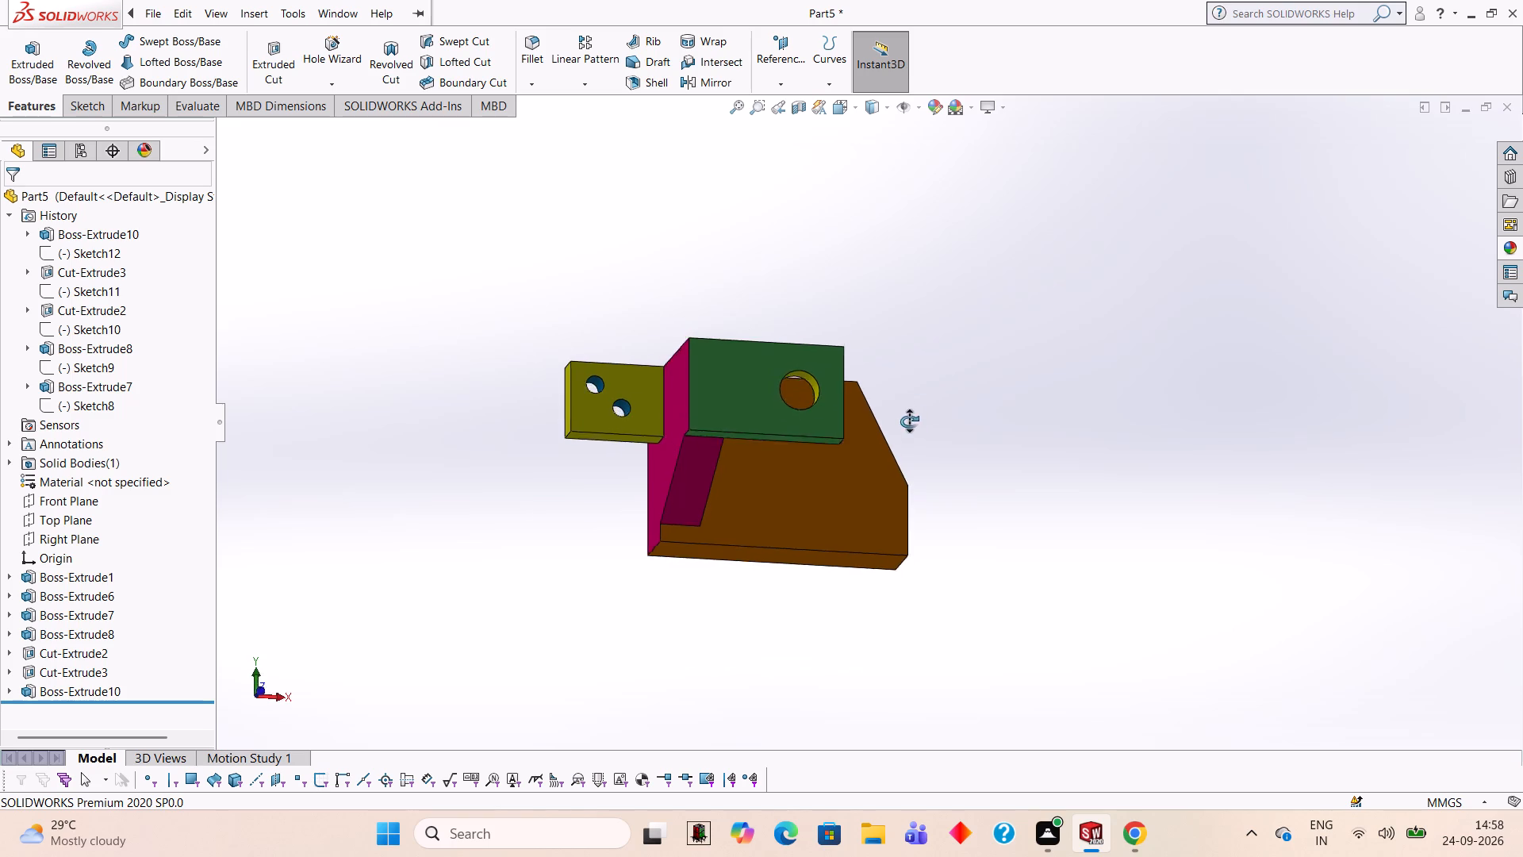
middle_click_drag(909, 421, 911, 439)
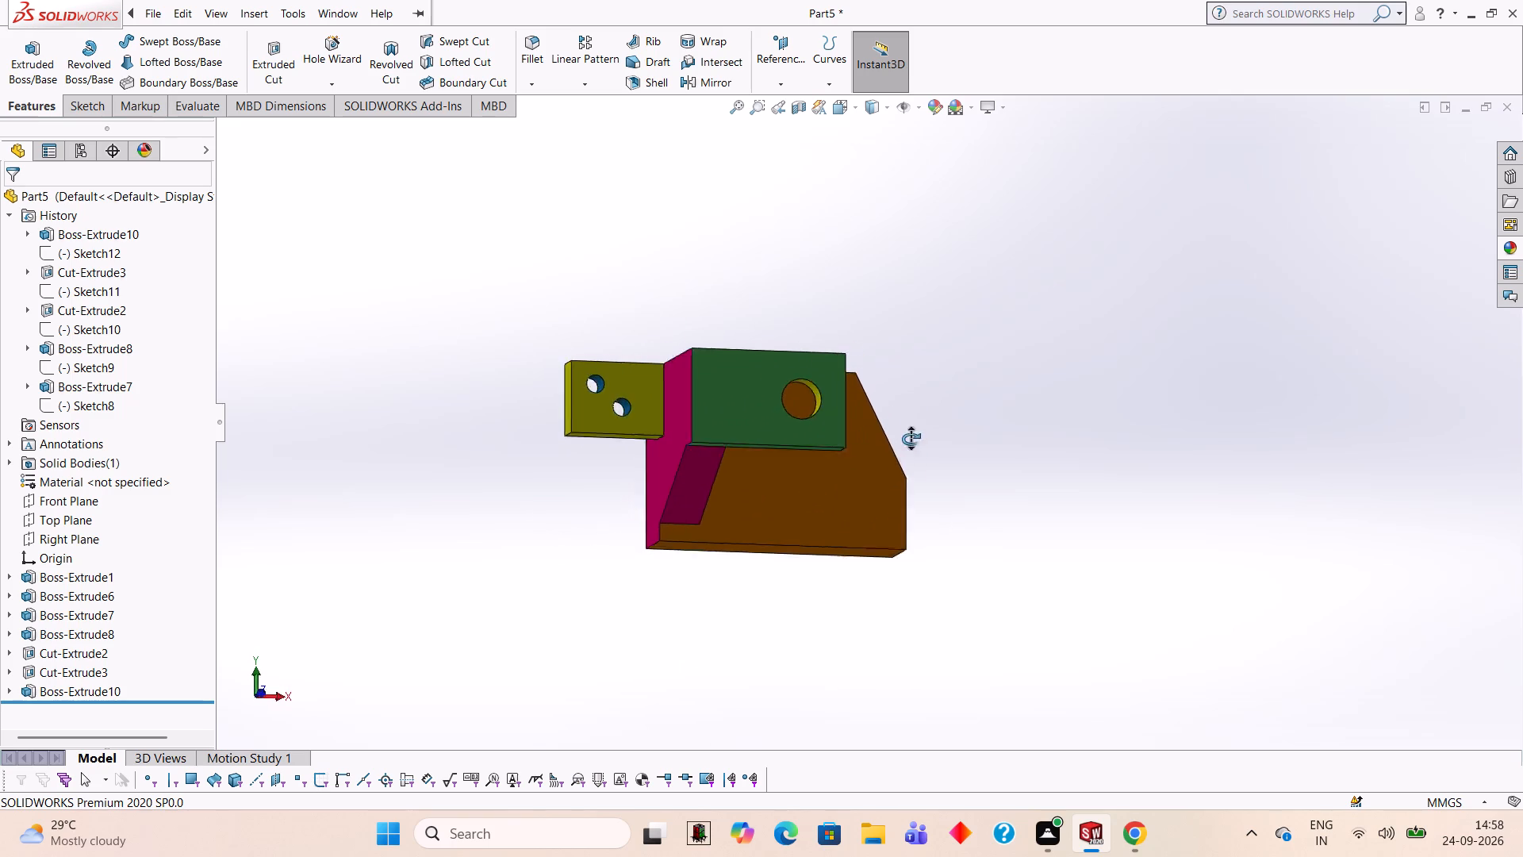
middle_click_drag(911, 439, 894, 268)
scroll(903, 268, "up", 2)
scroll(903, 268, "down", 1)
scroll(697, 668, "down", 1)
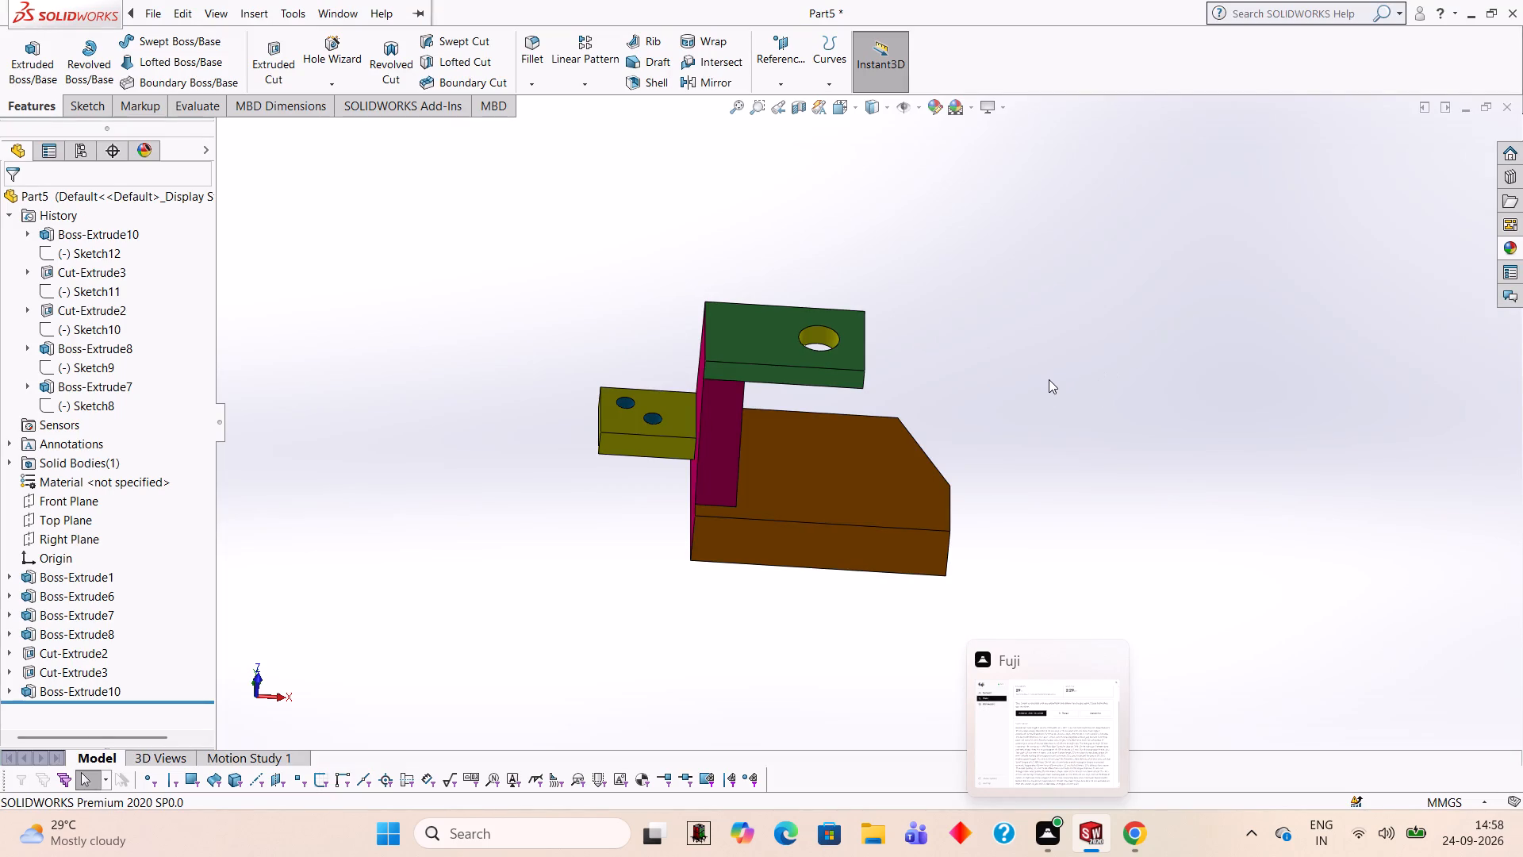
middle_click_drag(1066, 393, 1000, 762)
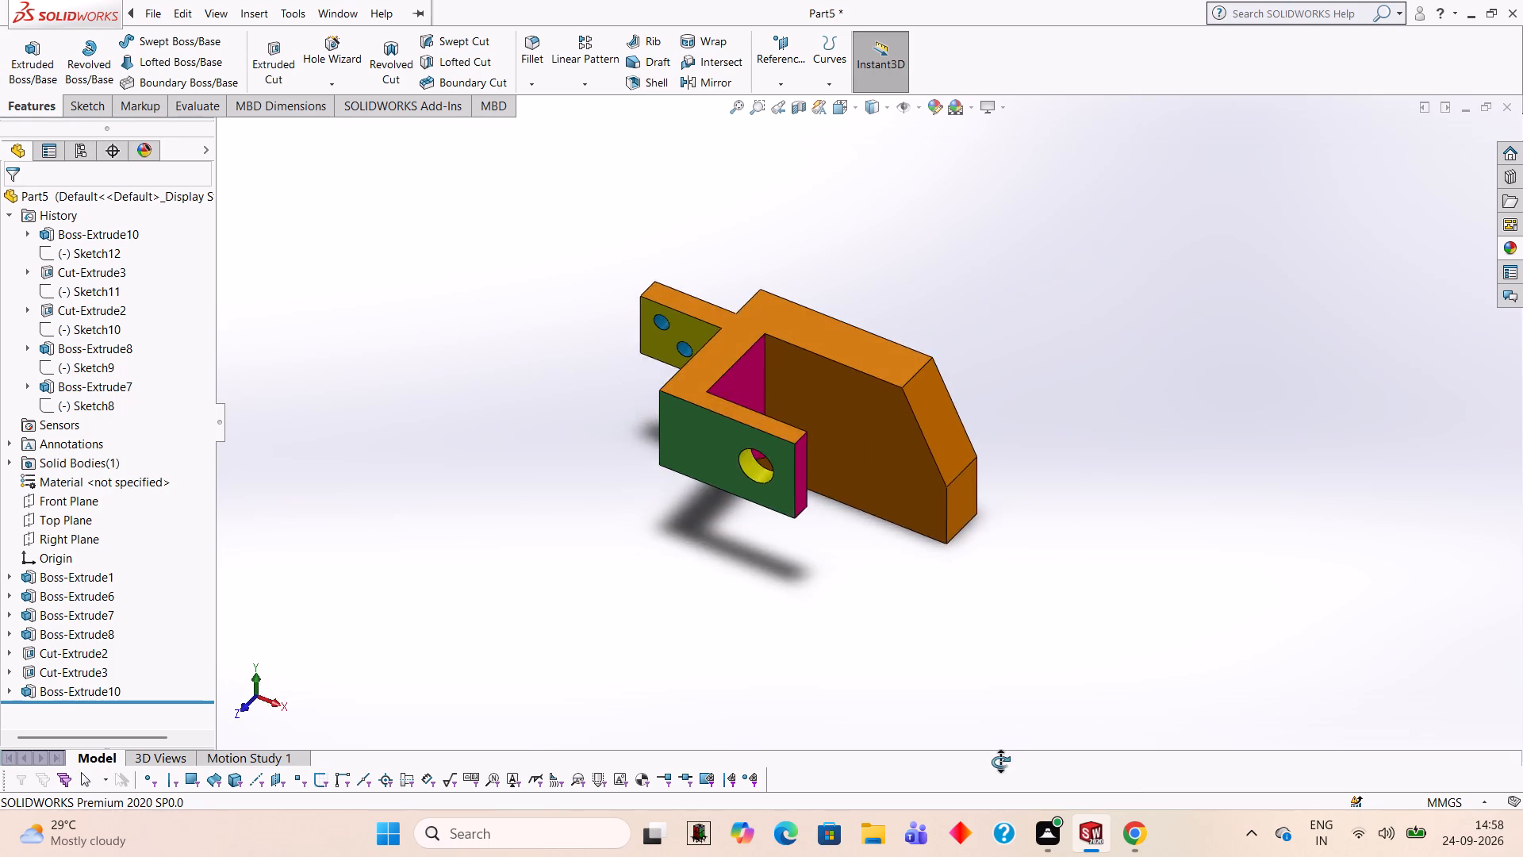
middle_click_drag(1000, 762, 1027, 637)
middle_click(1045, 624)
middle_click_drag(1208, 490, 1249, 513)
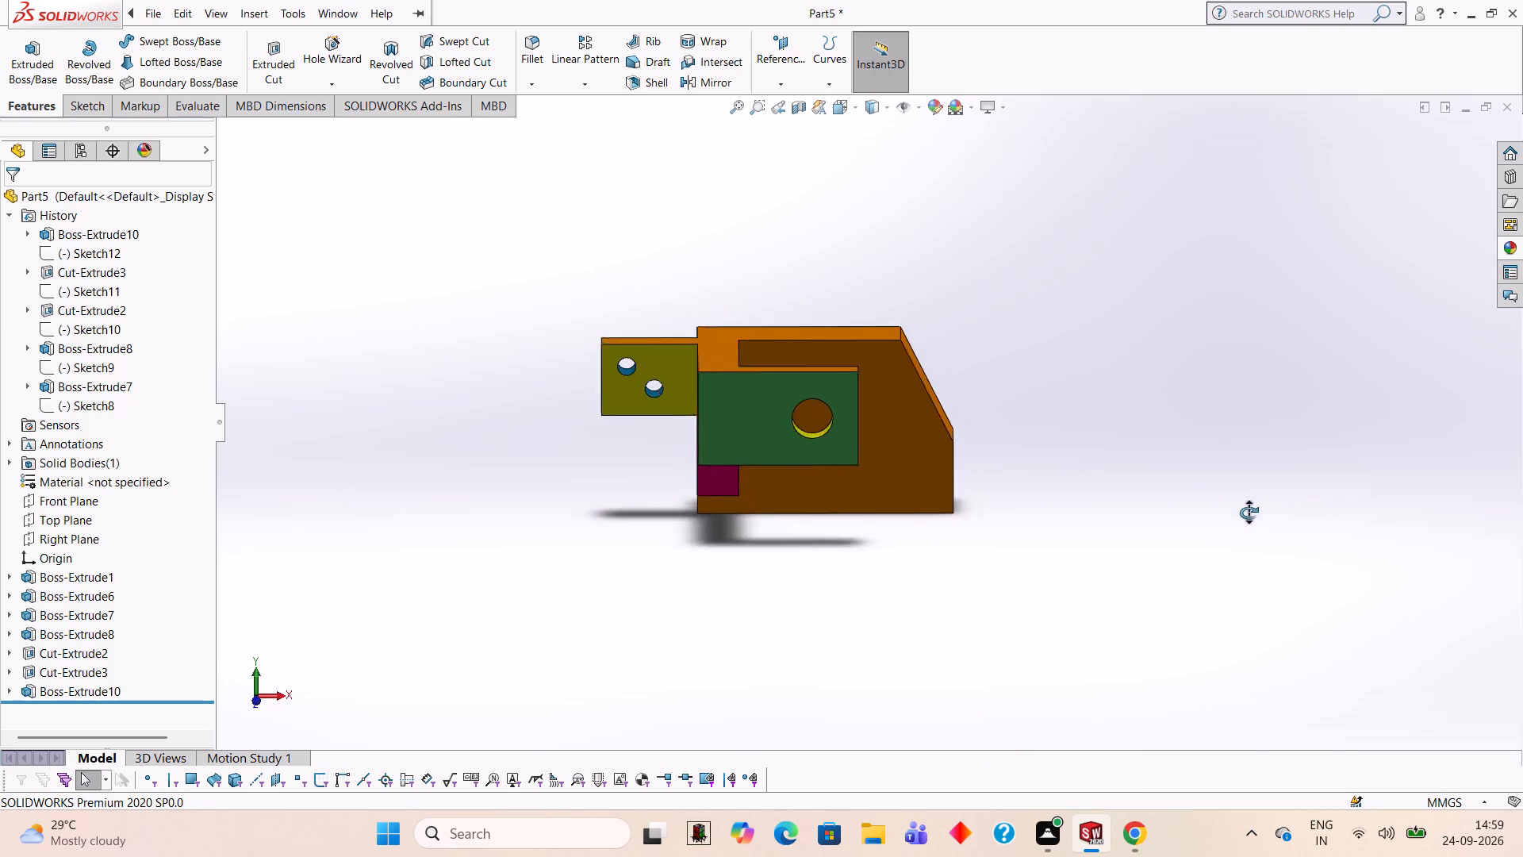
middle_click_drag(1249, 513, 1341, 482)
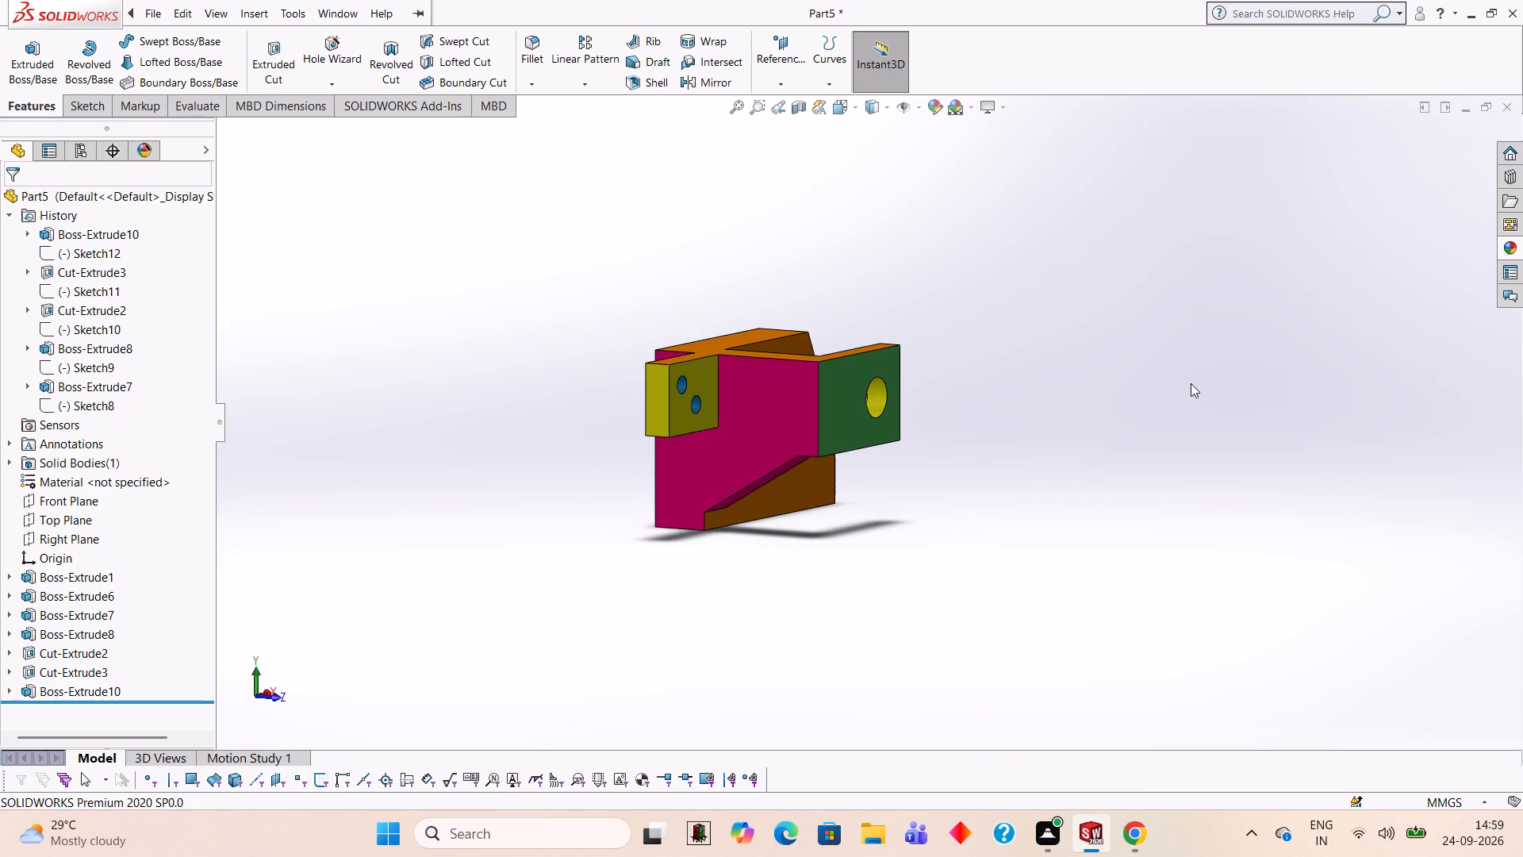
middle_click_drag(1132, 348, 1367, 414)
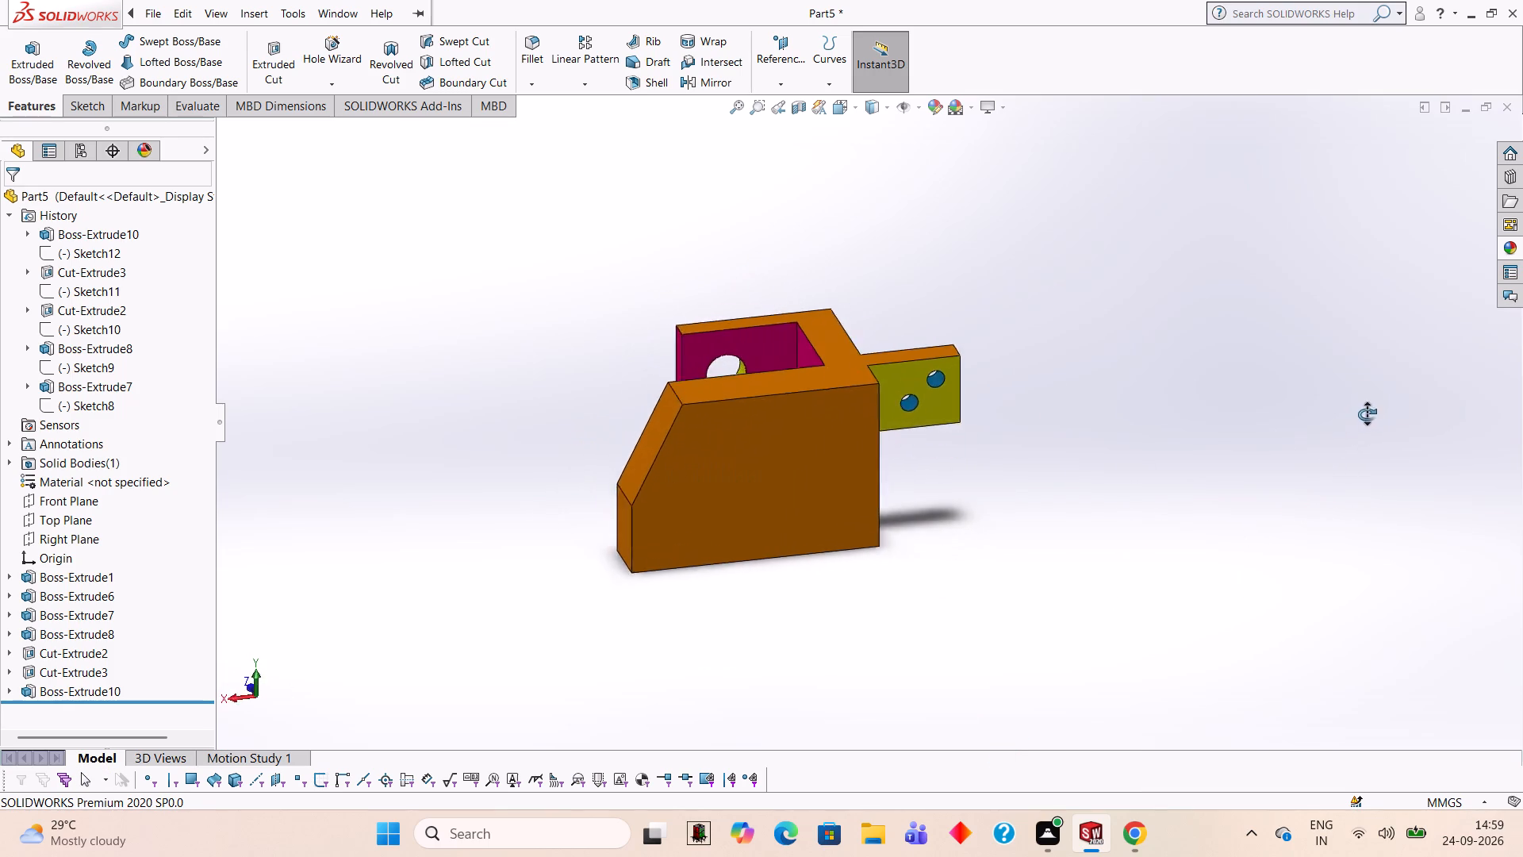
middle_click_drag(1367, 414, 1312, 364)
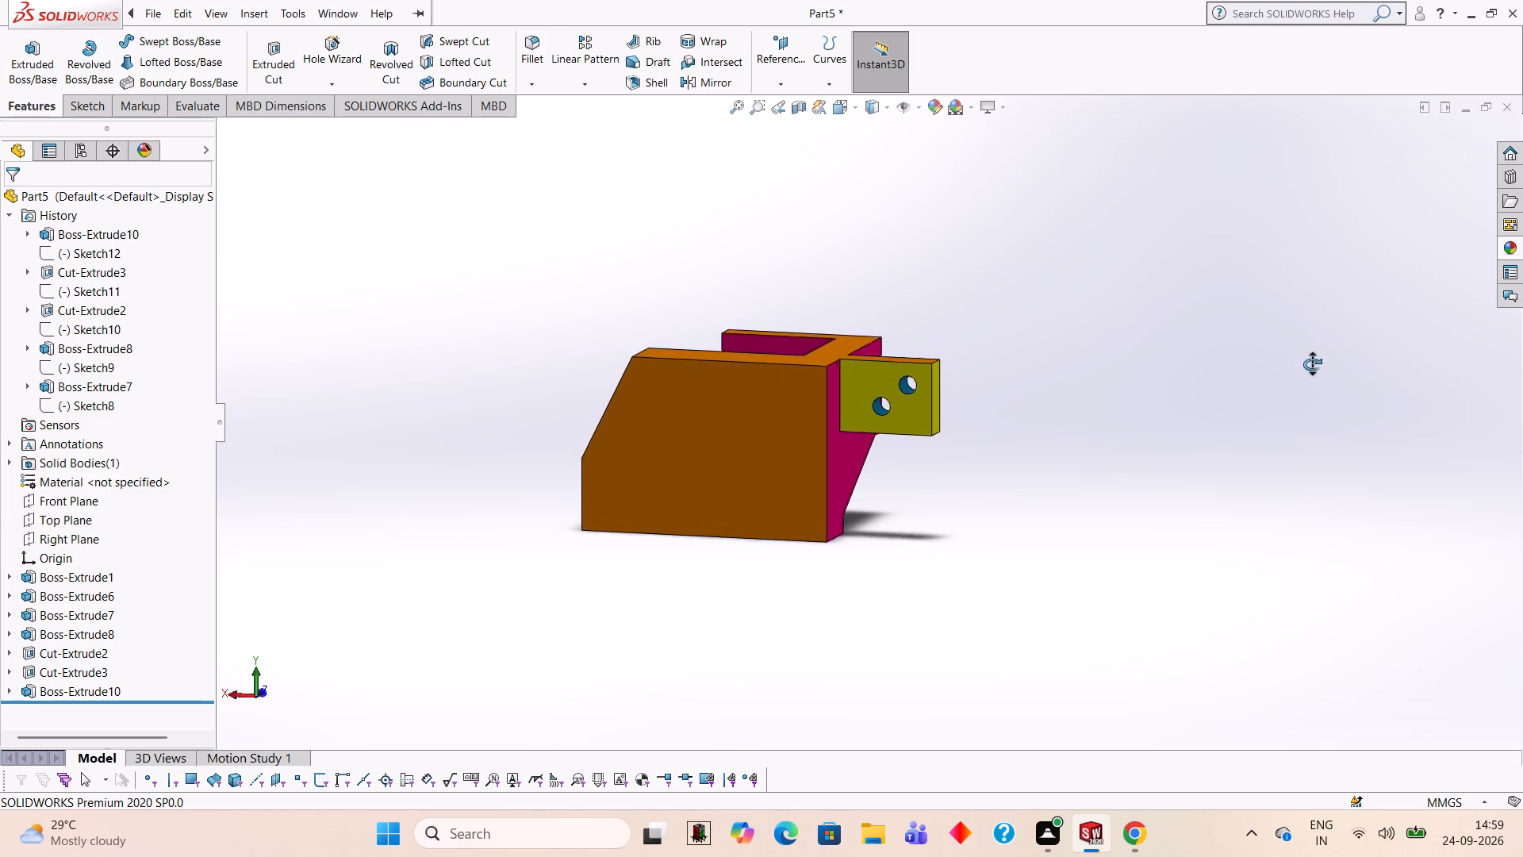
middle_click_drag(1312, 364, 1258, 466)
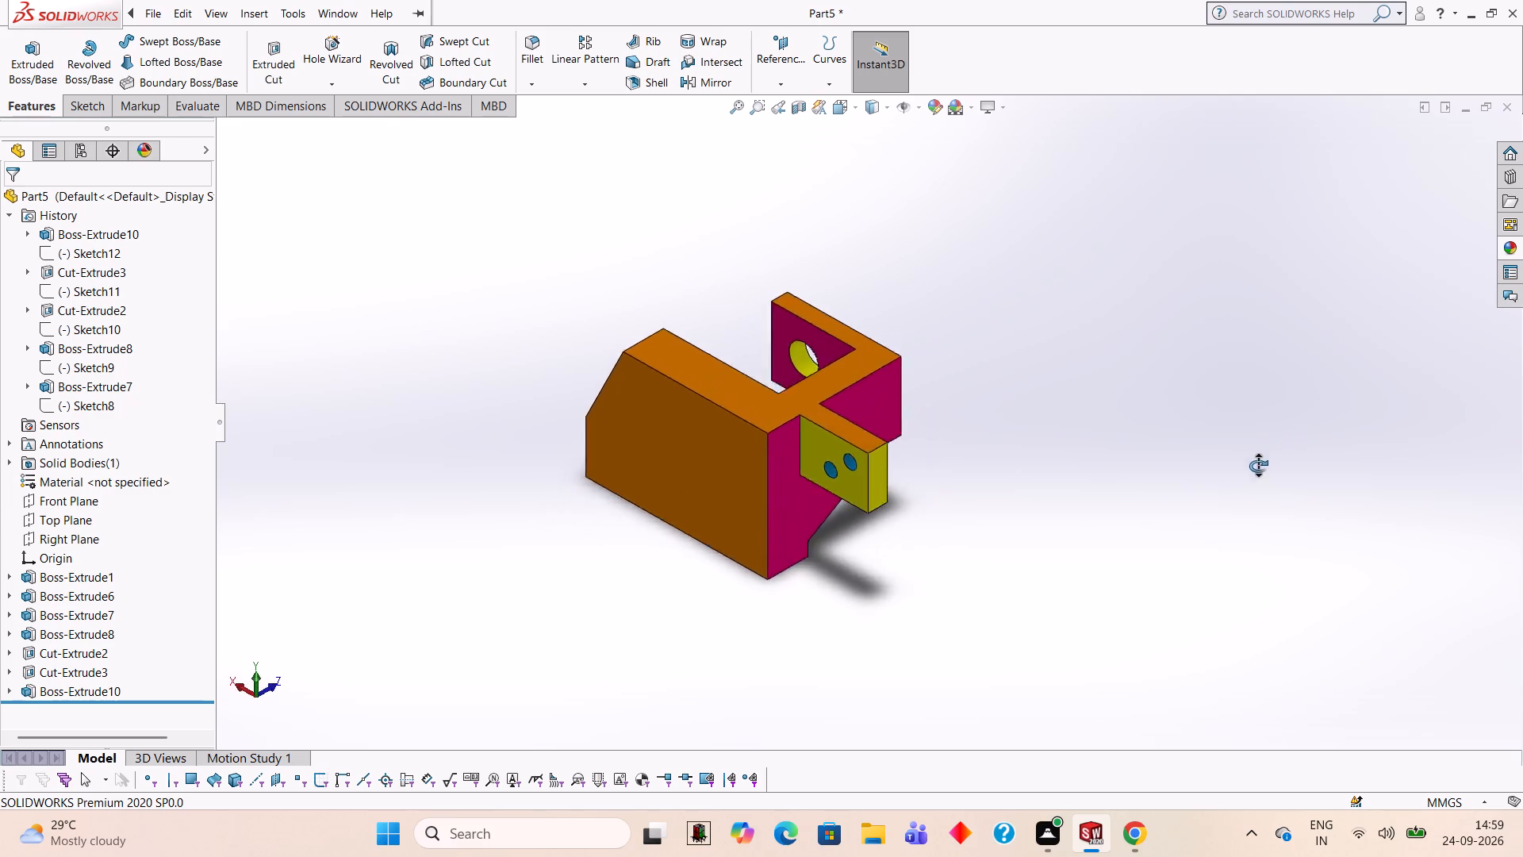
middle_click_drag(1258, 466, 1074, 385)
middle_click_drag(1022, 359, 1022, 340)
middle_click_drag(1054, 456, 1053, 370)
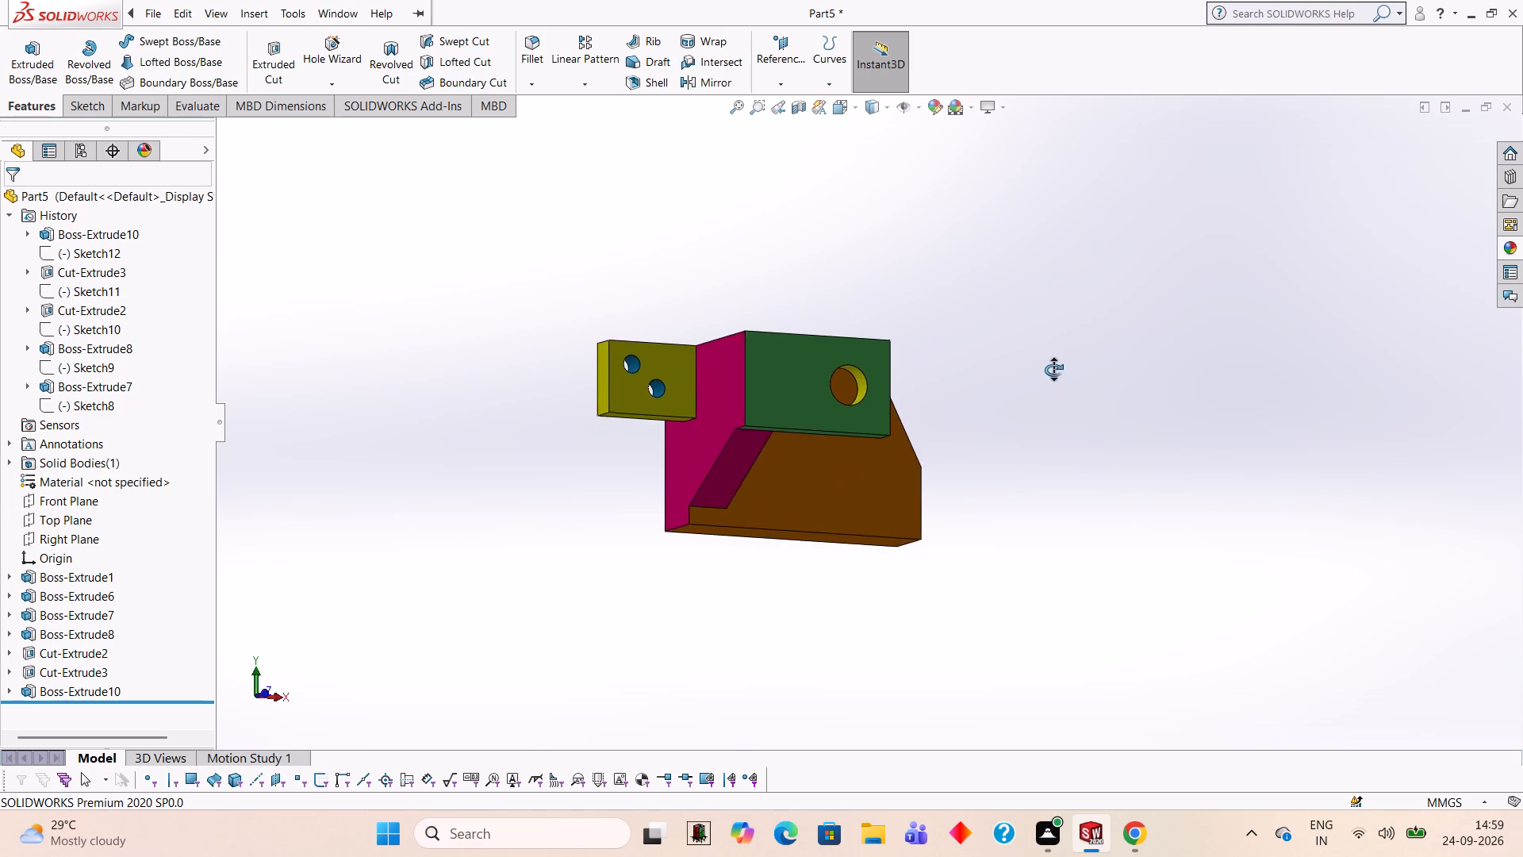
middle_click_drag(1053, 370, 1053, 341)
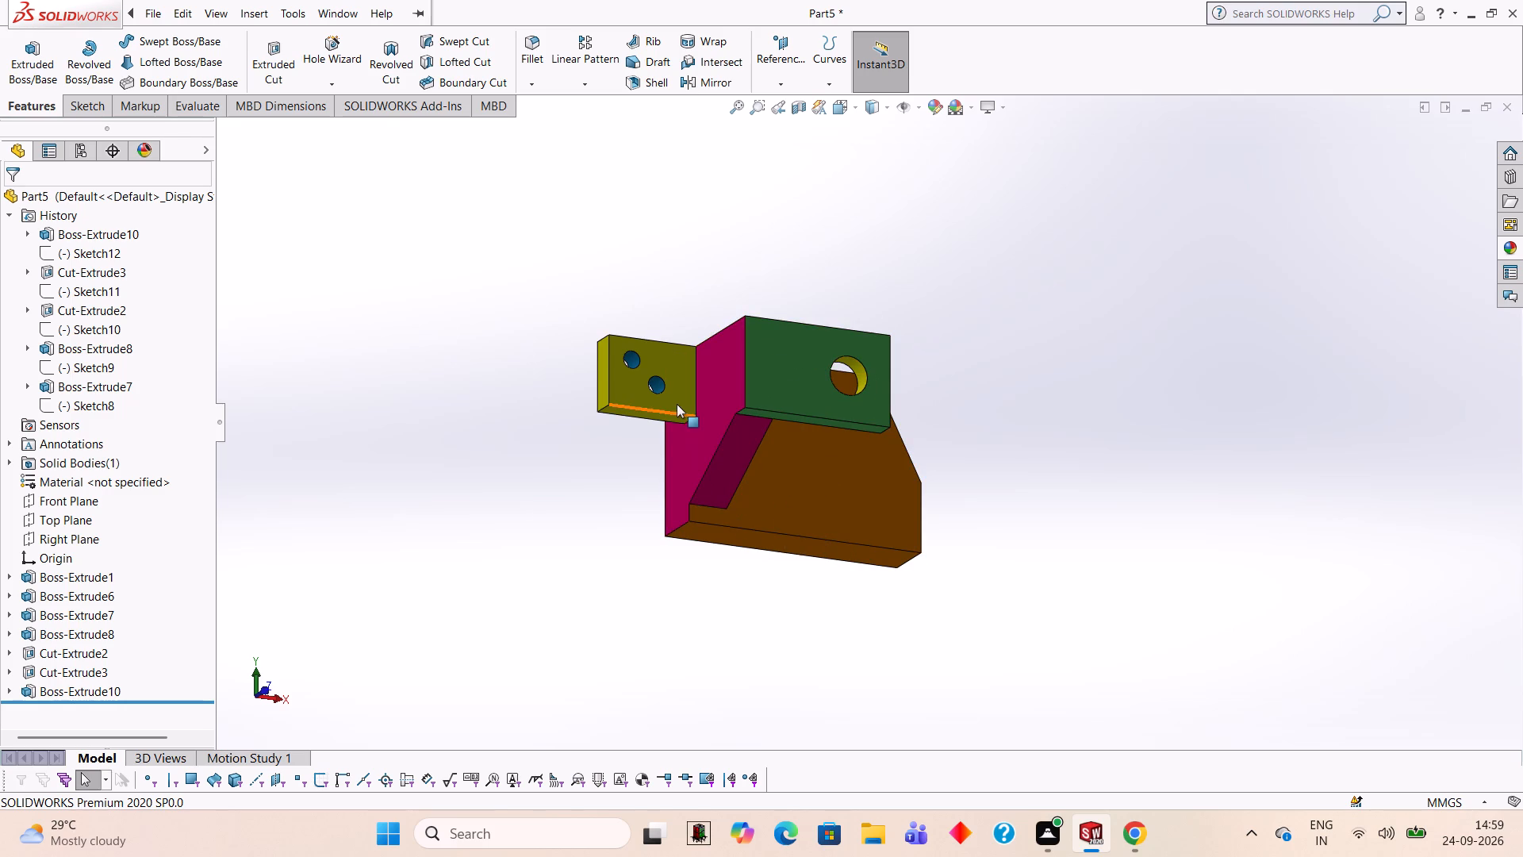
middle_click_drag(1122, 271, 1125, 353)
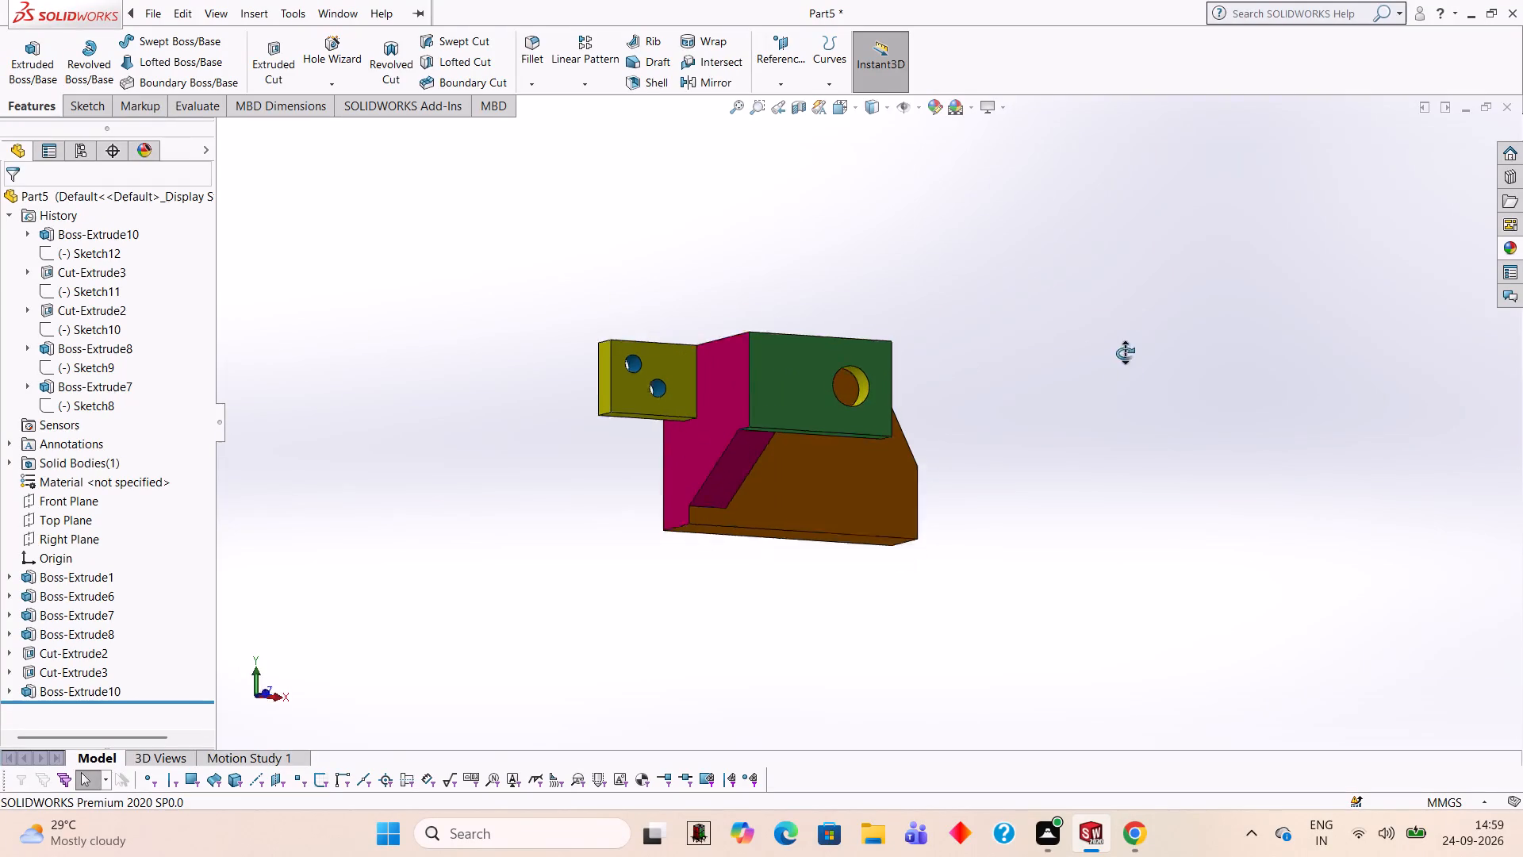
middle_click_drag(1125, 353, 1084, 563)
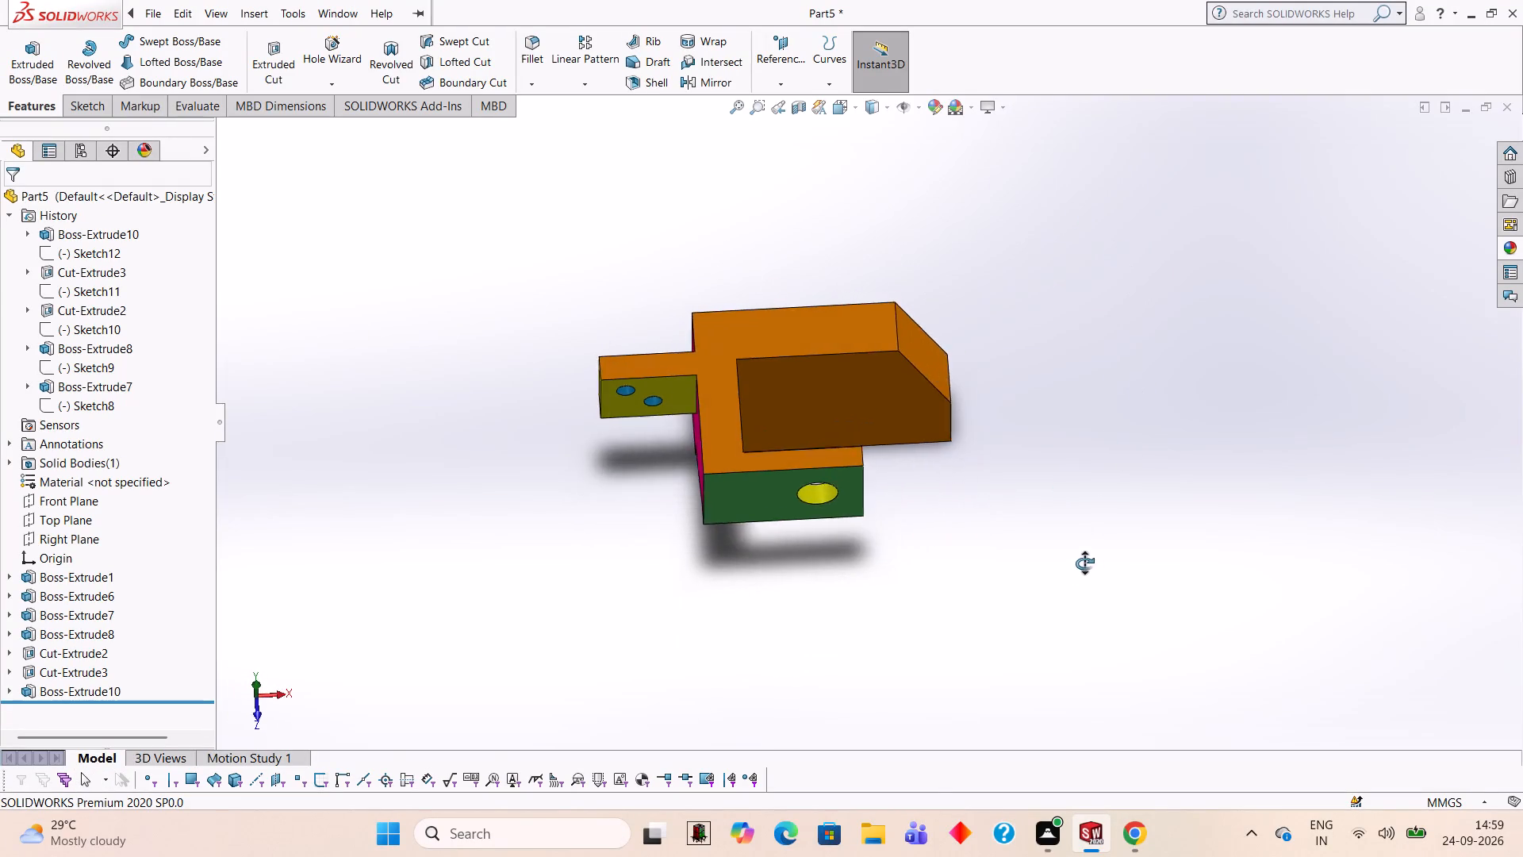
middle_click_drag(1084, 563, 1076, 401)
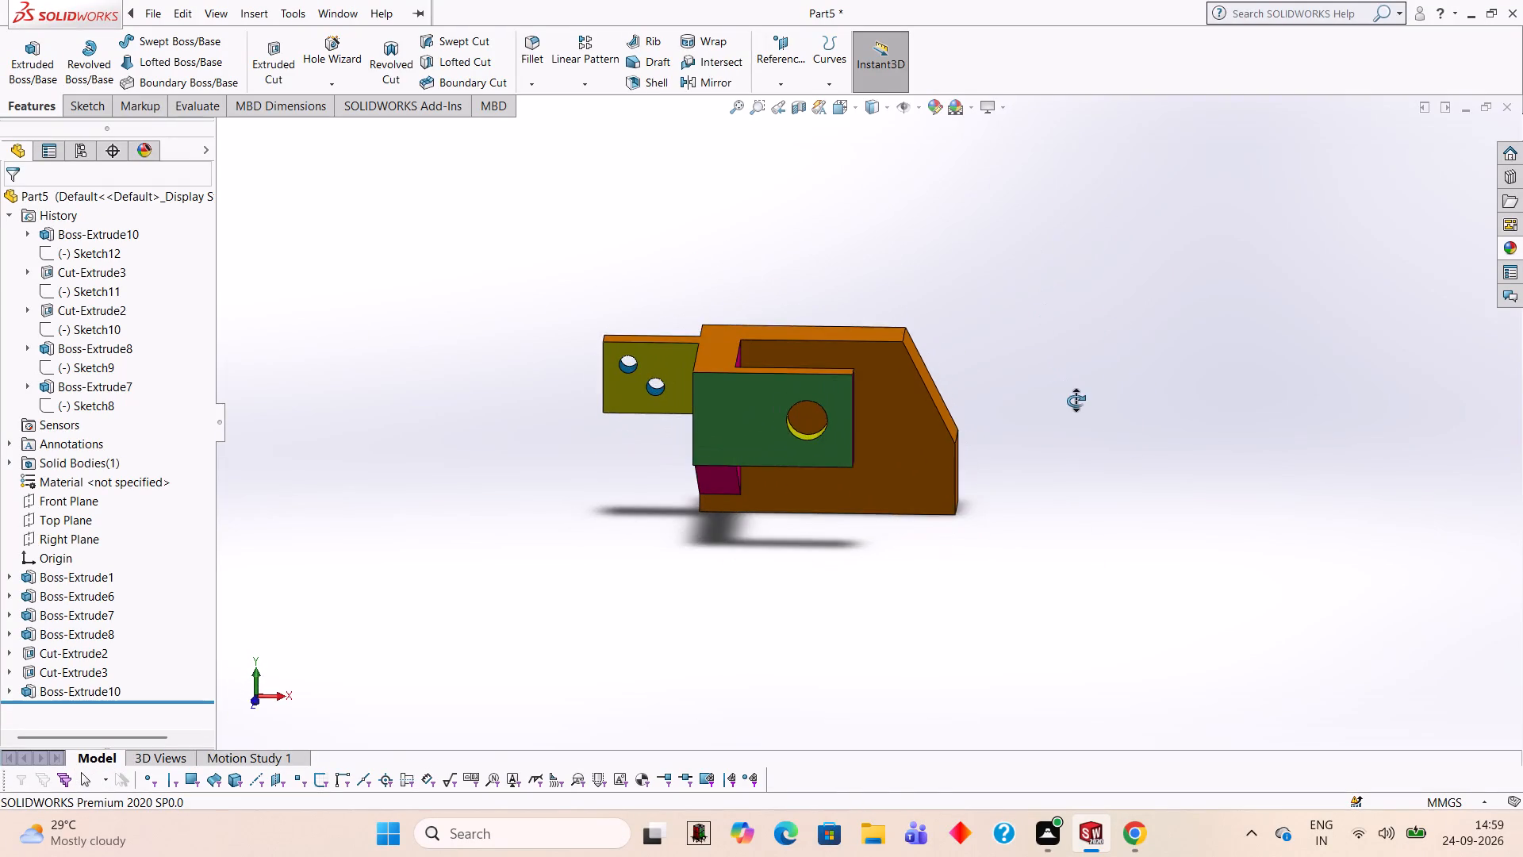
middle_click_drag(1076, 401, 1061, 505)
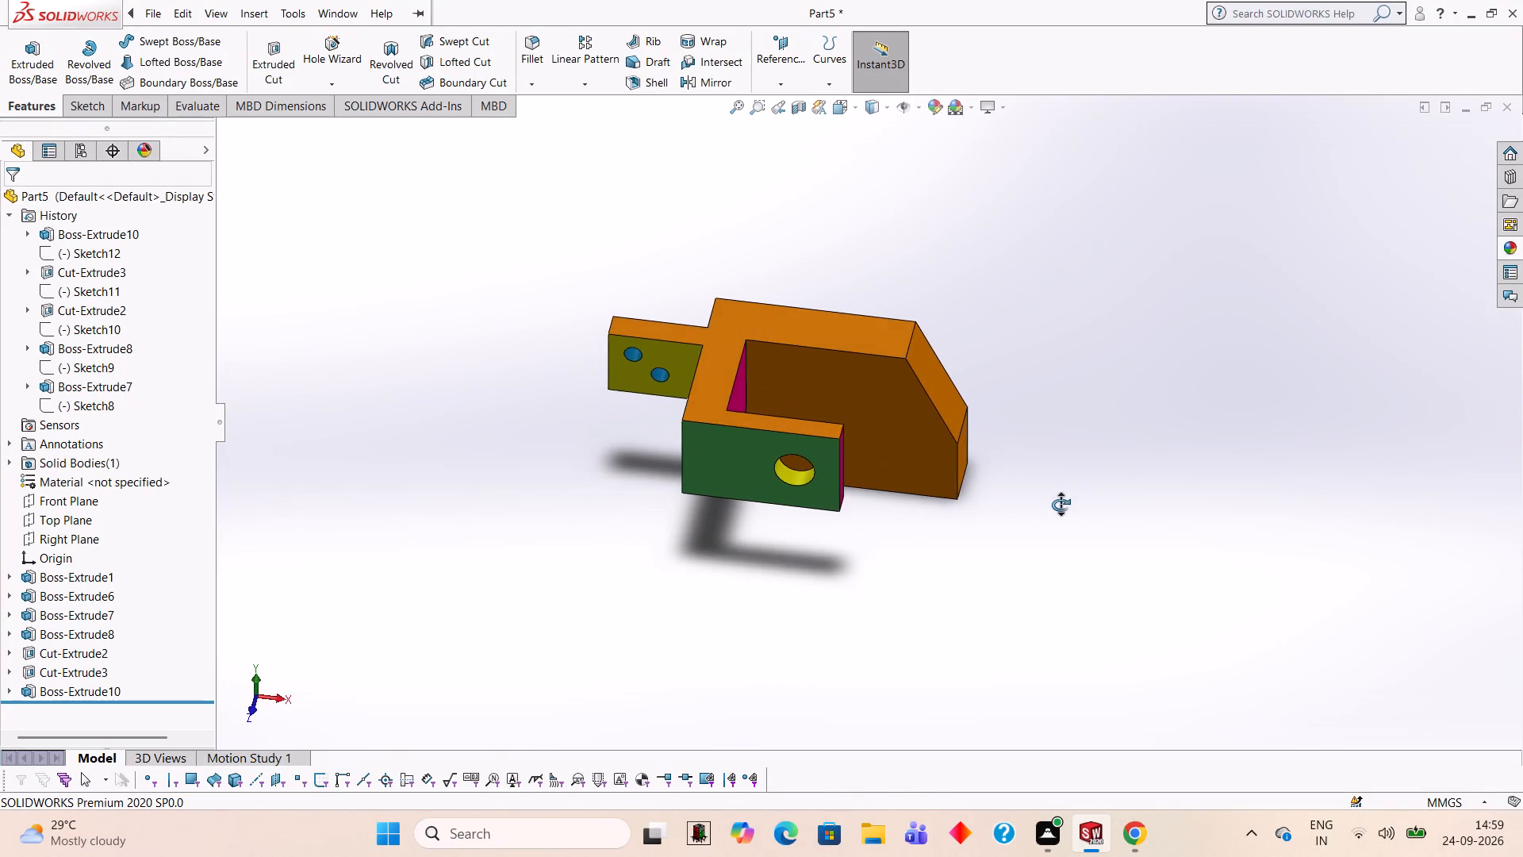
middle_click_drag(1061, 505, 1025, 229)
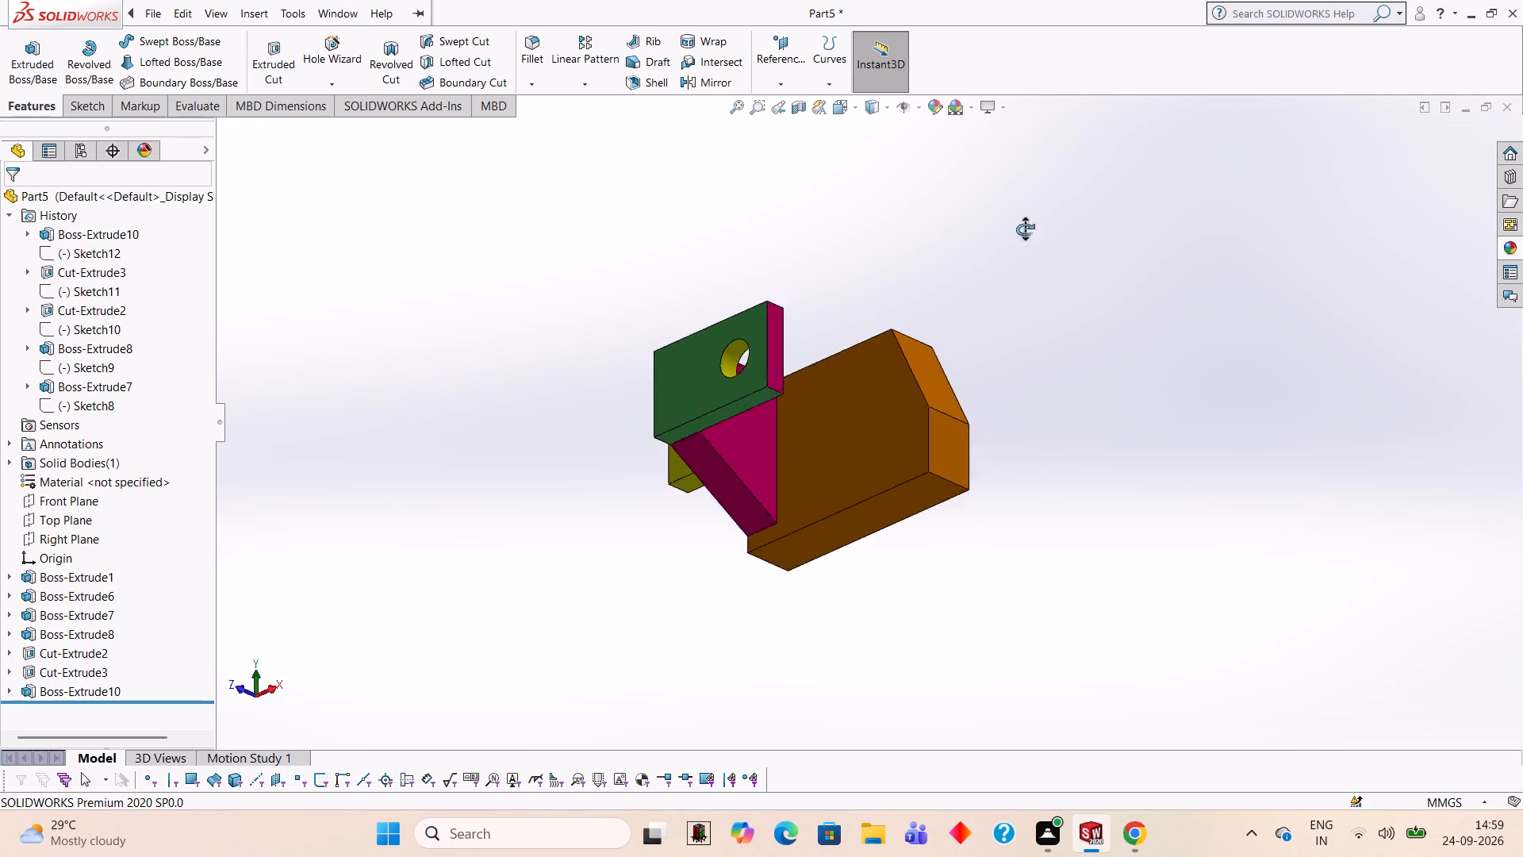
middle_click_drag(1025, 229, 1087, 196)
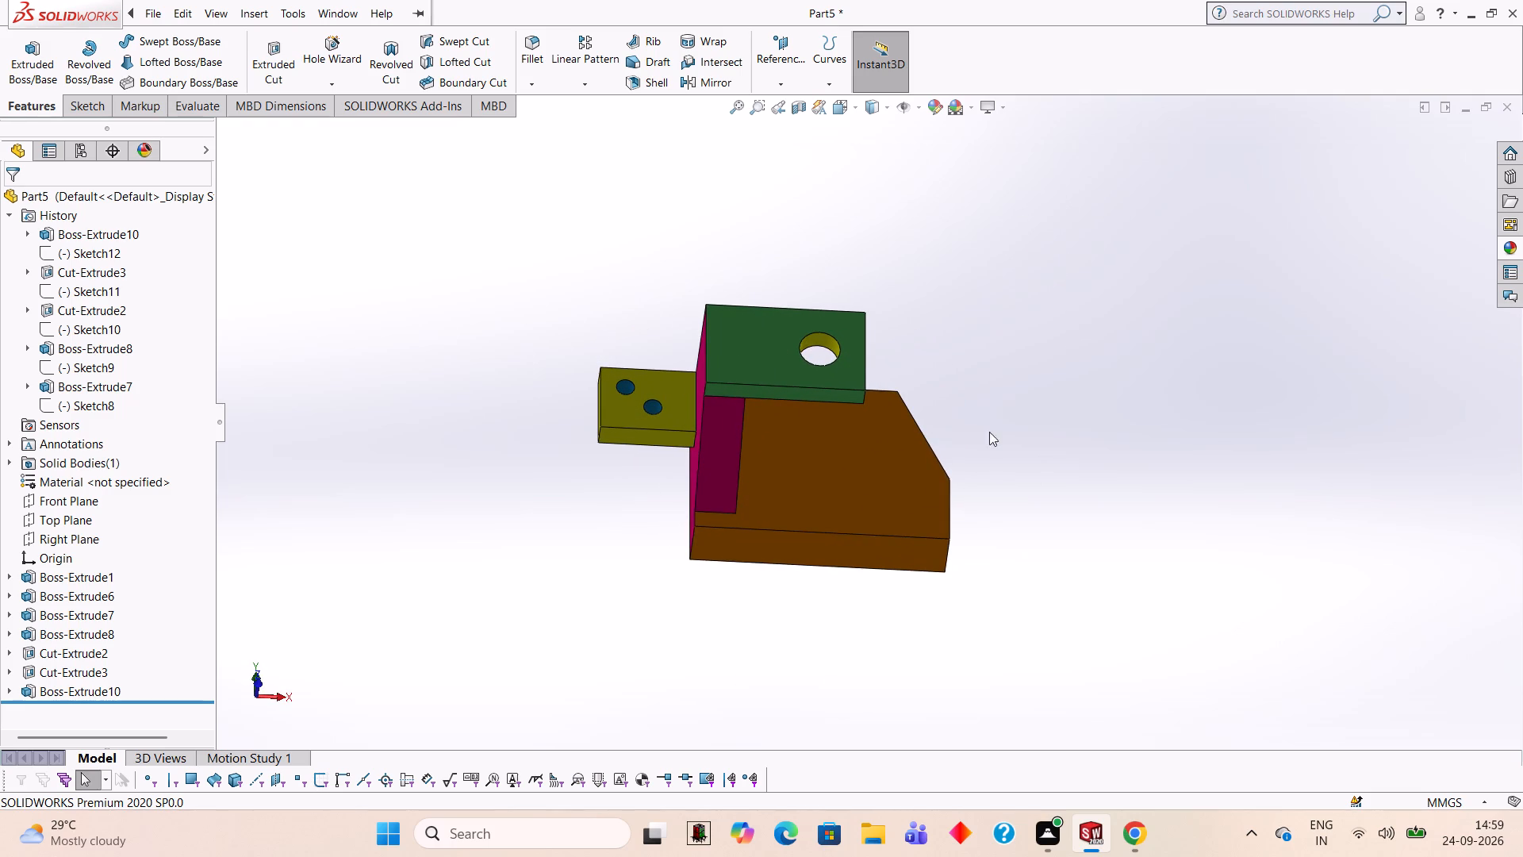
middle_click_drag(988, 458, 999, 405)
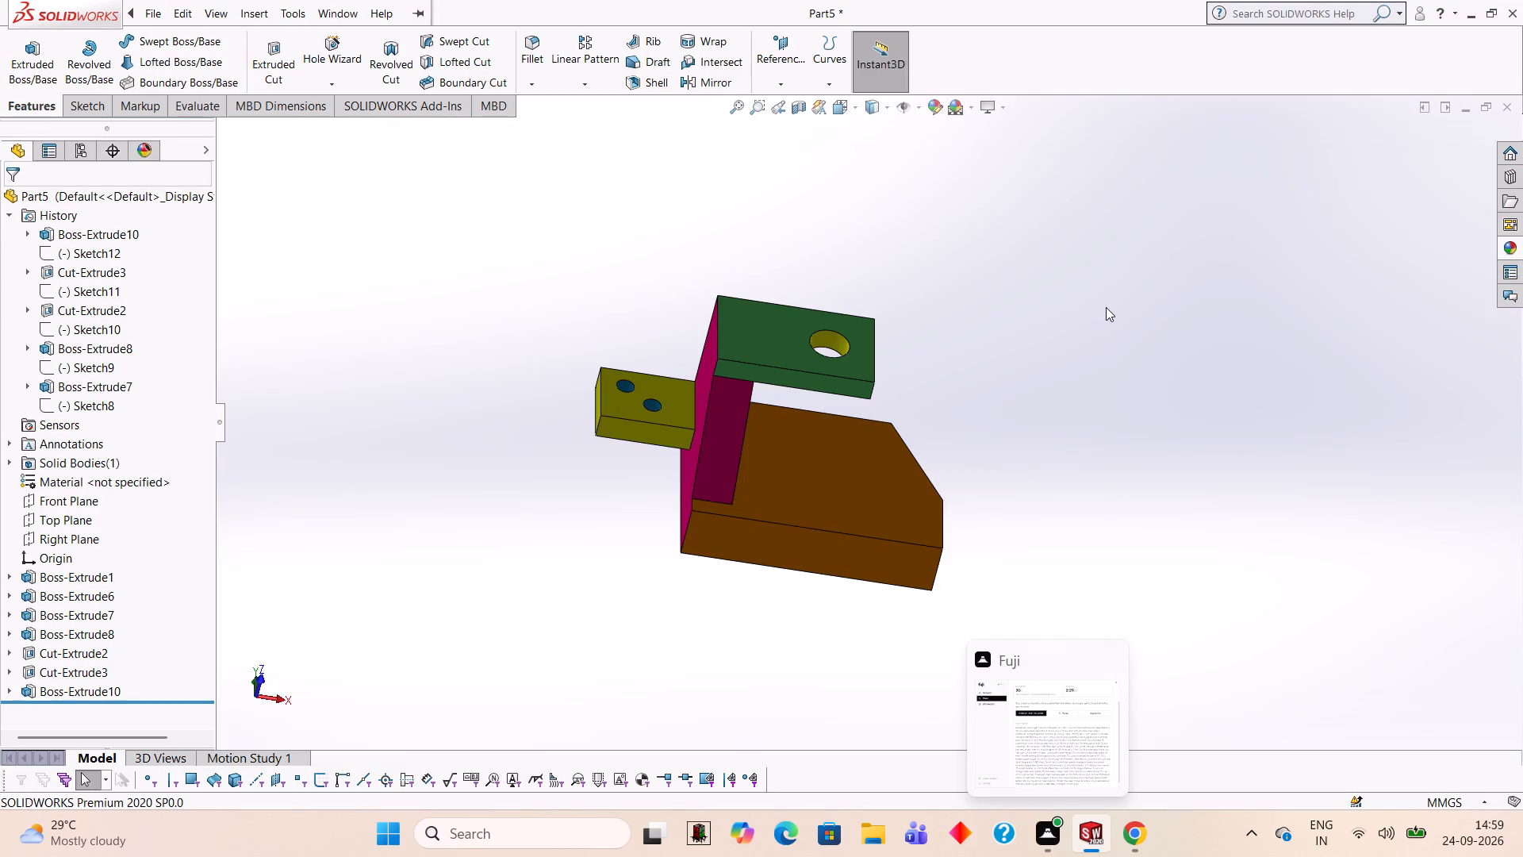
middle_click_drag(1047, 415, 1030, 384)
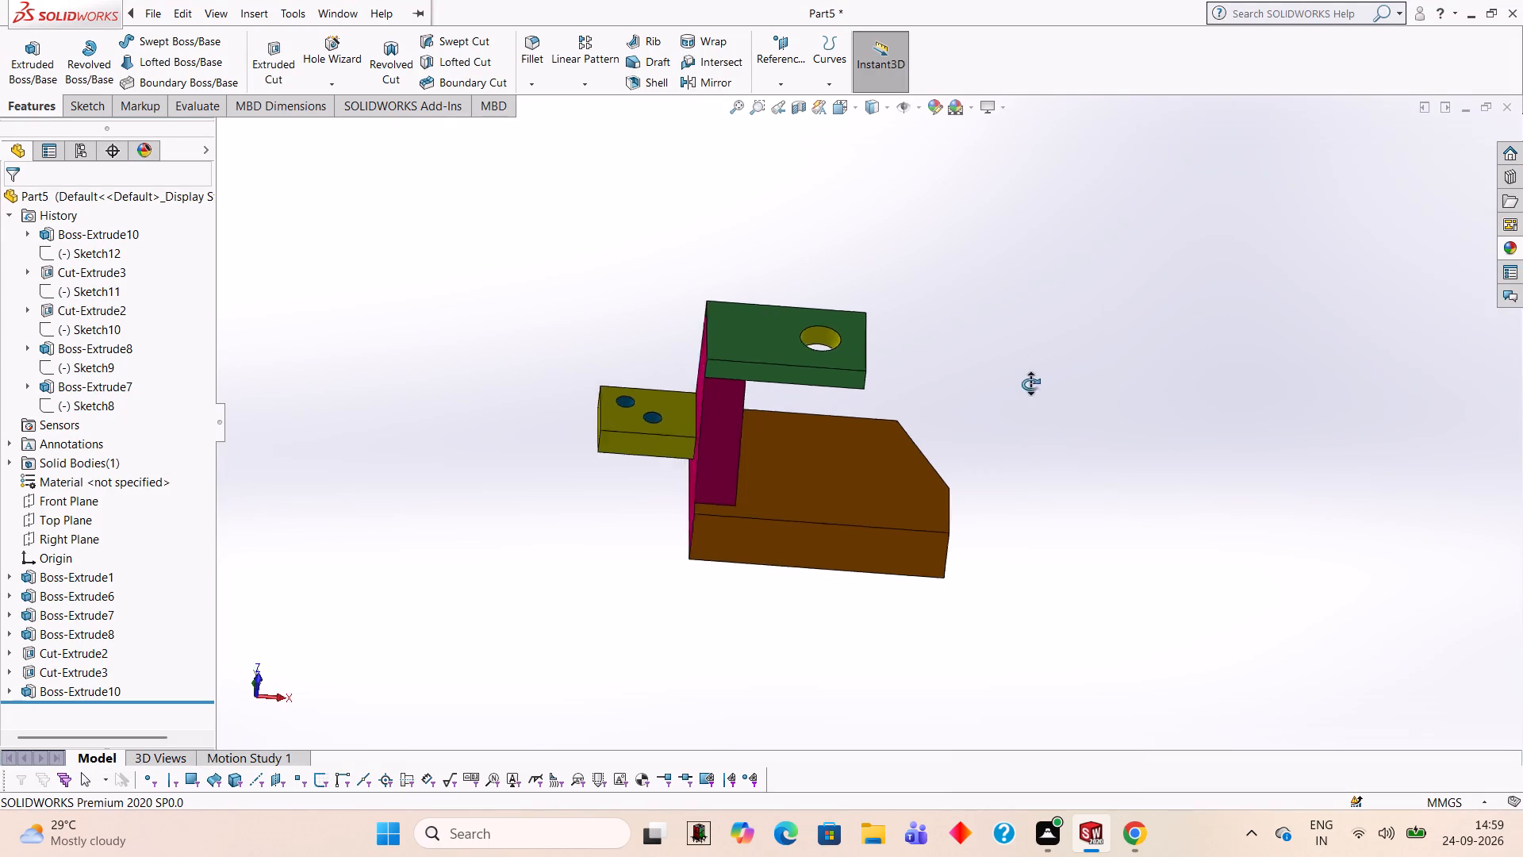
middle_click_drag(1030, 384, 1029, 359)
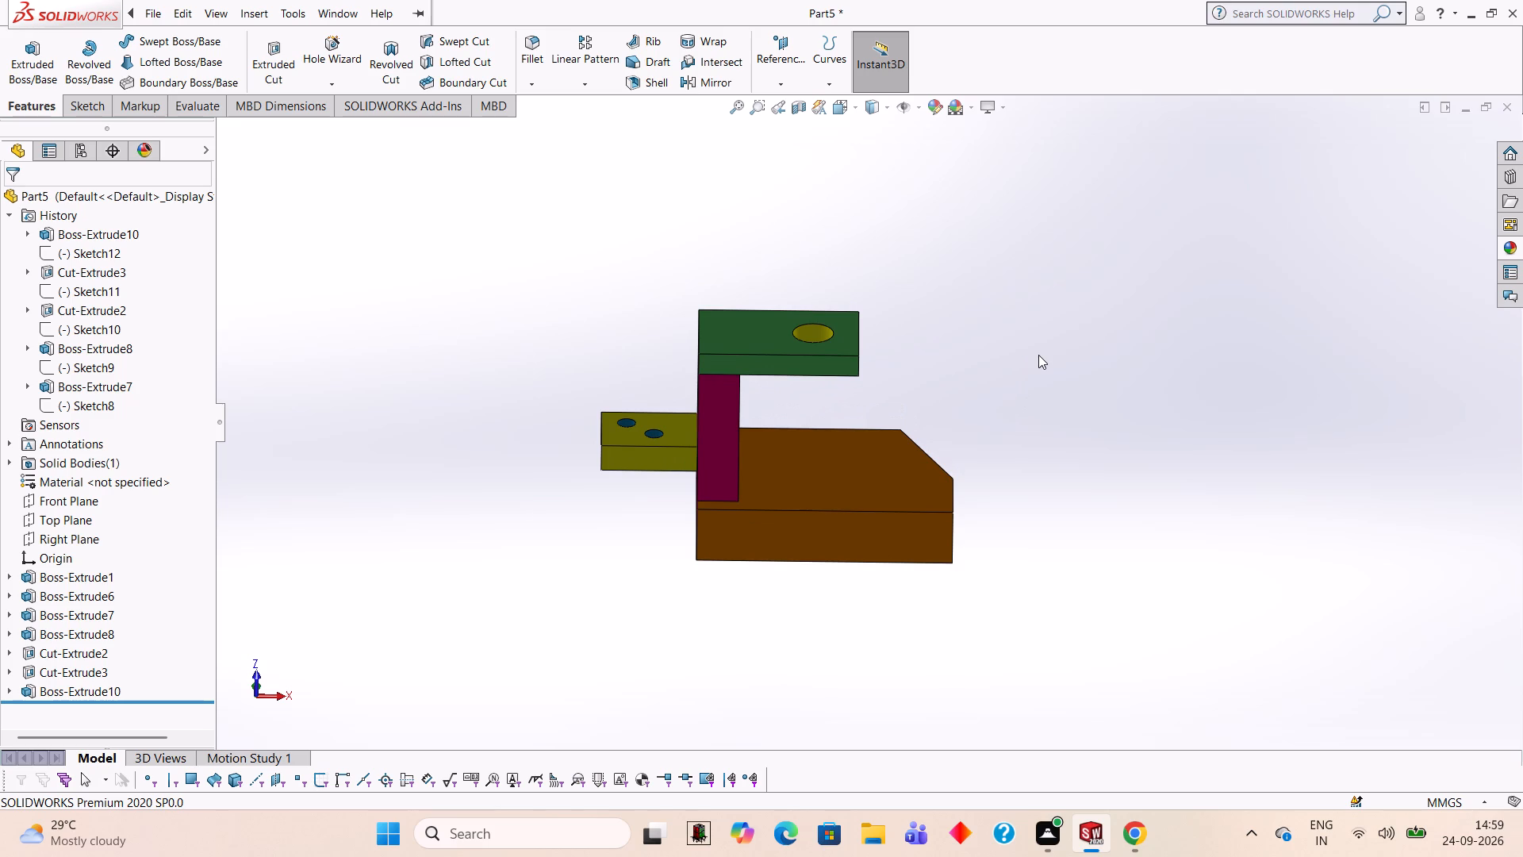
Save the part in the Documents folder as a SOLIDWORKS Part file named 929292.
key("ctrl+s")
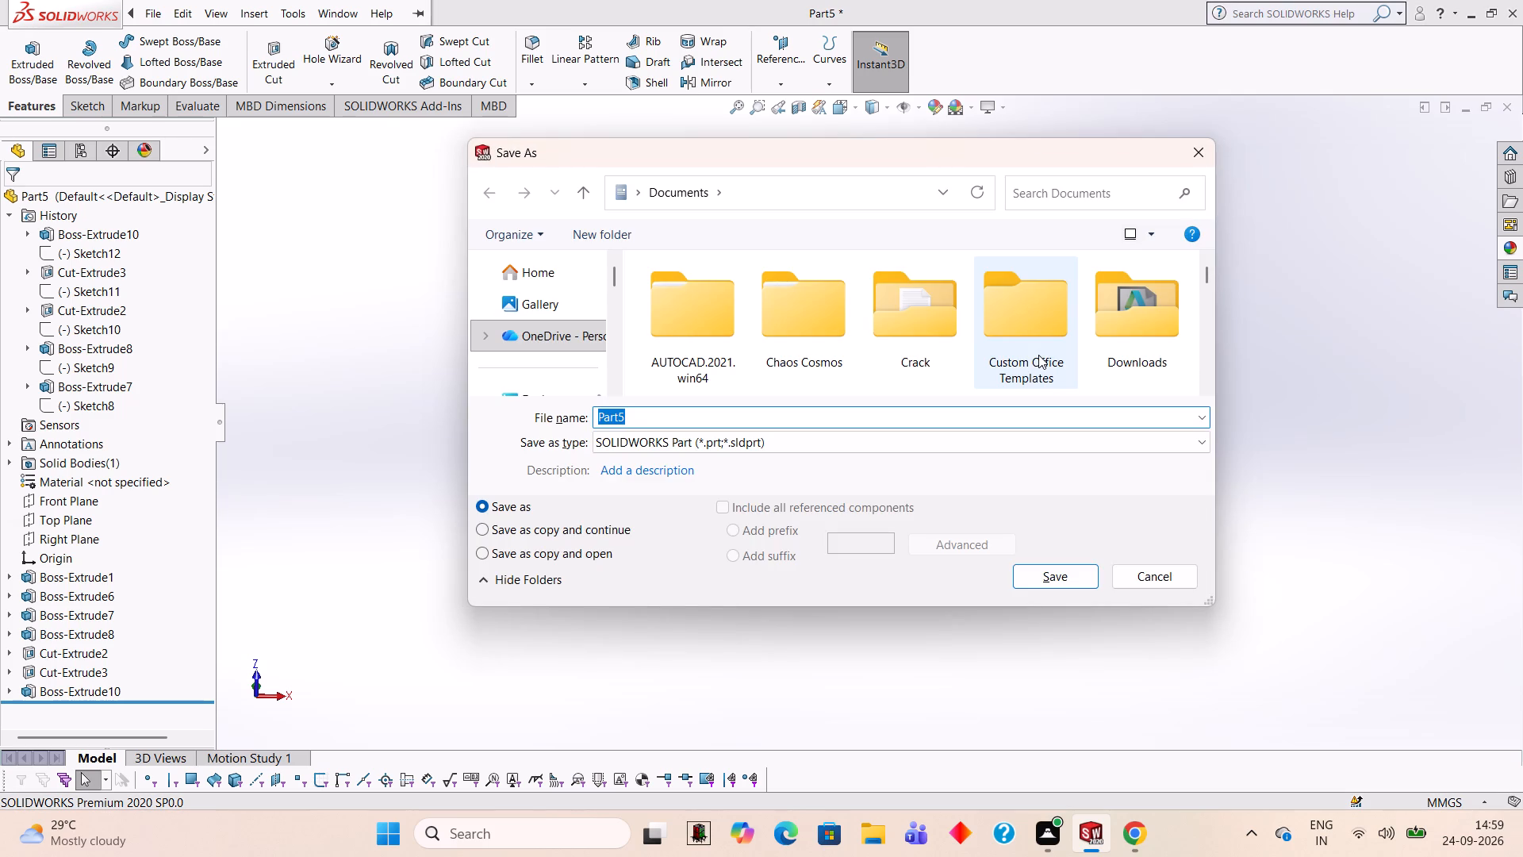
key("9")
type("29292")
key("Return")
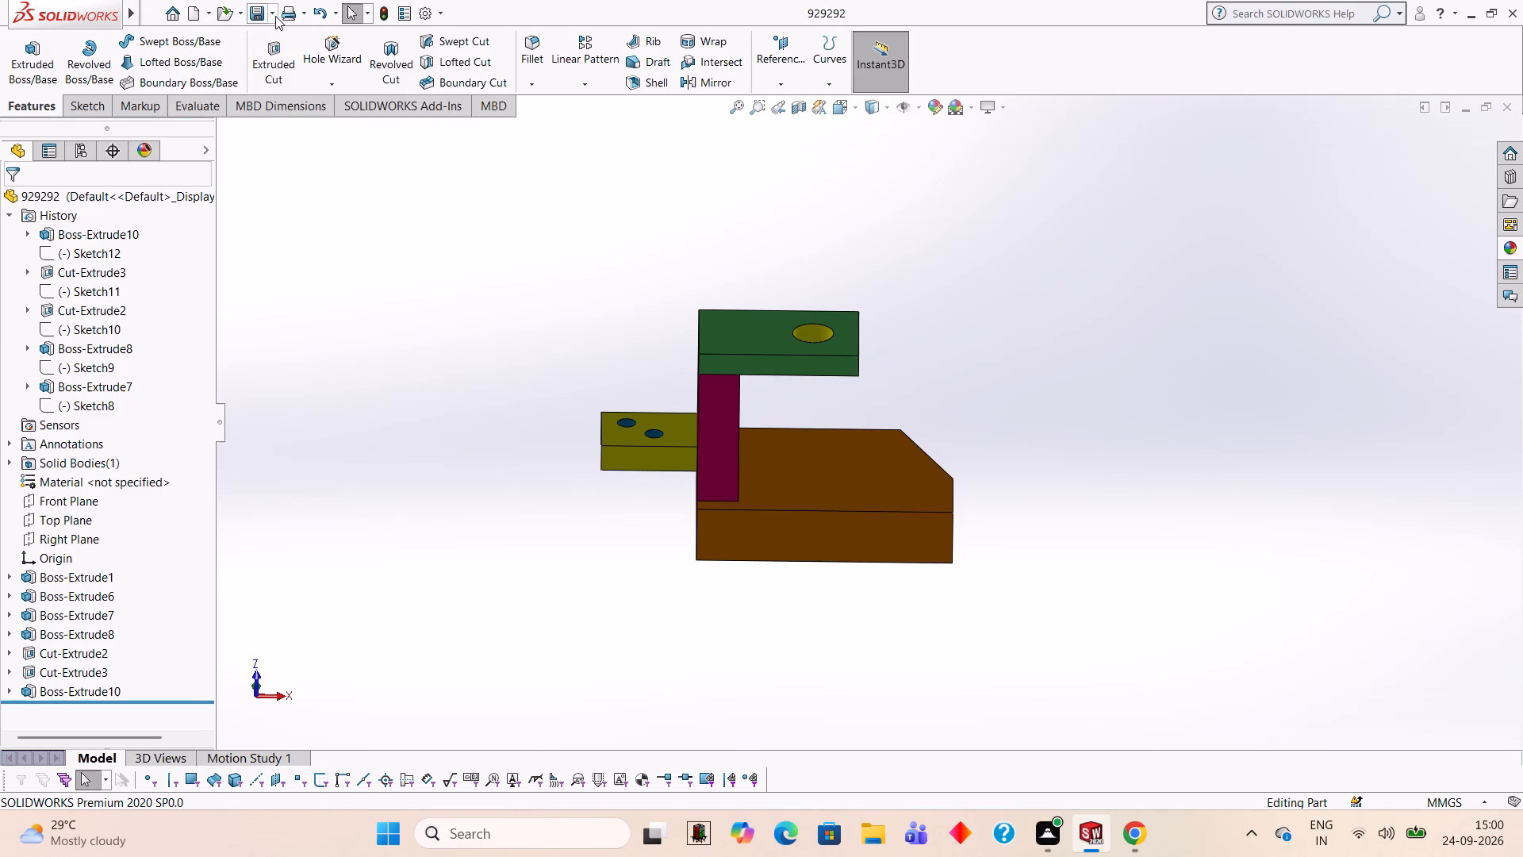
Save a PDF version of the part as 929292 in the Documents folder, using the Adobe Portable Document Format type.
left_click(275, 16)
left_click(279, 56)
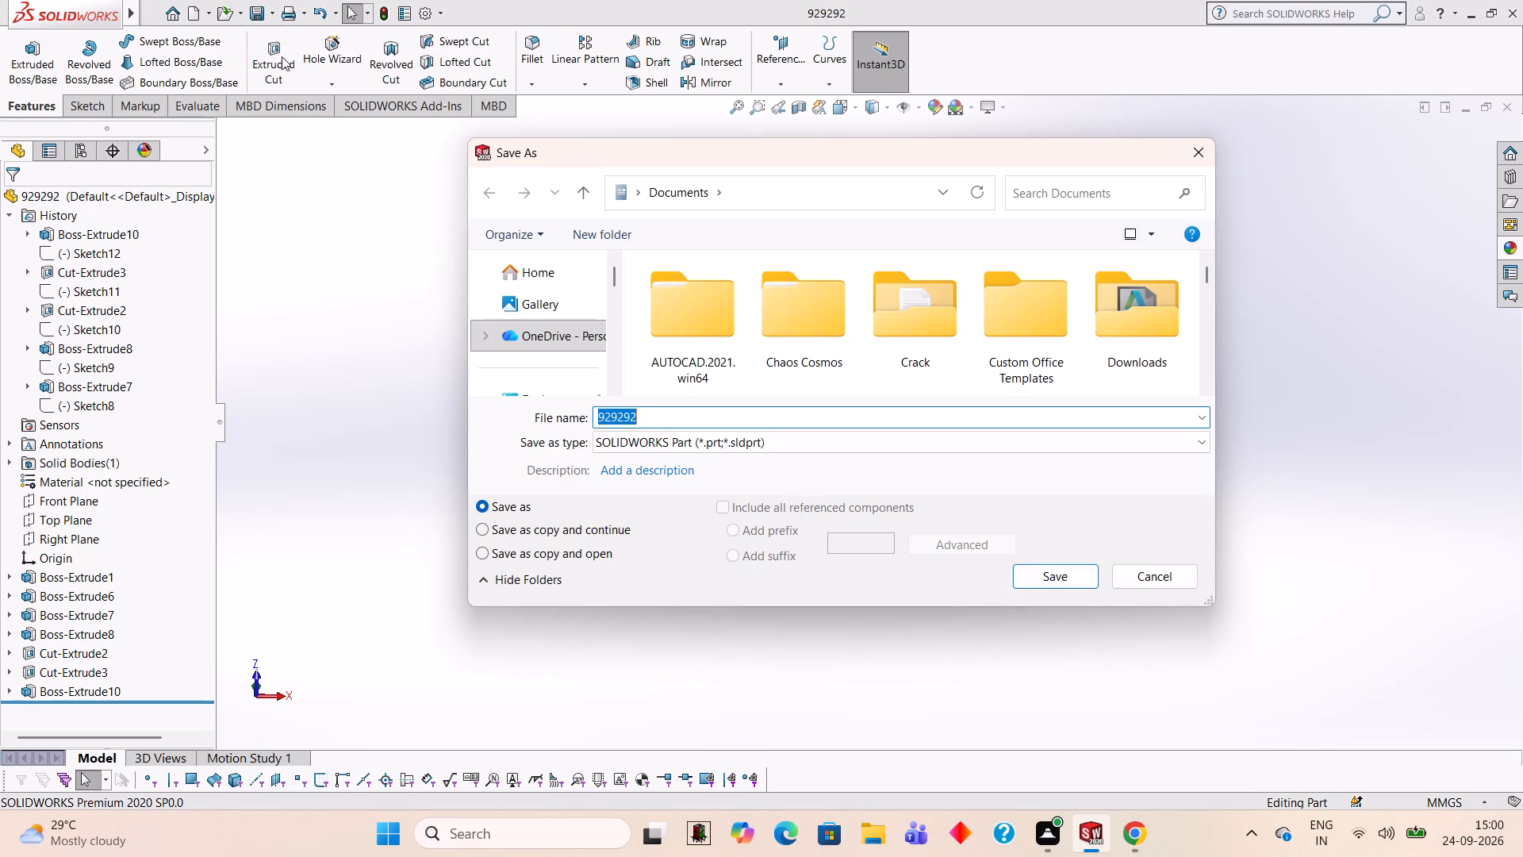
left_click(887, 448)
left_click(797, 117)
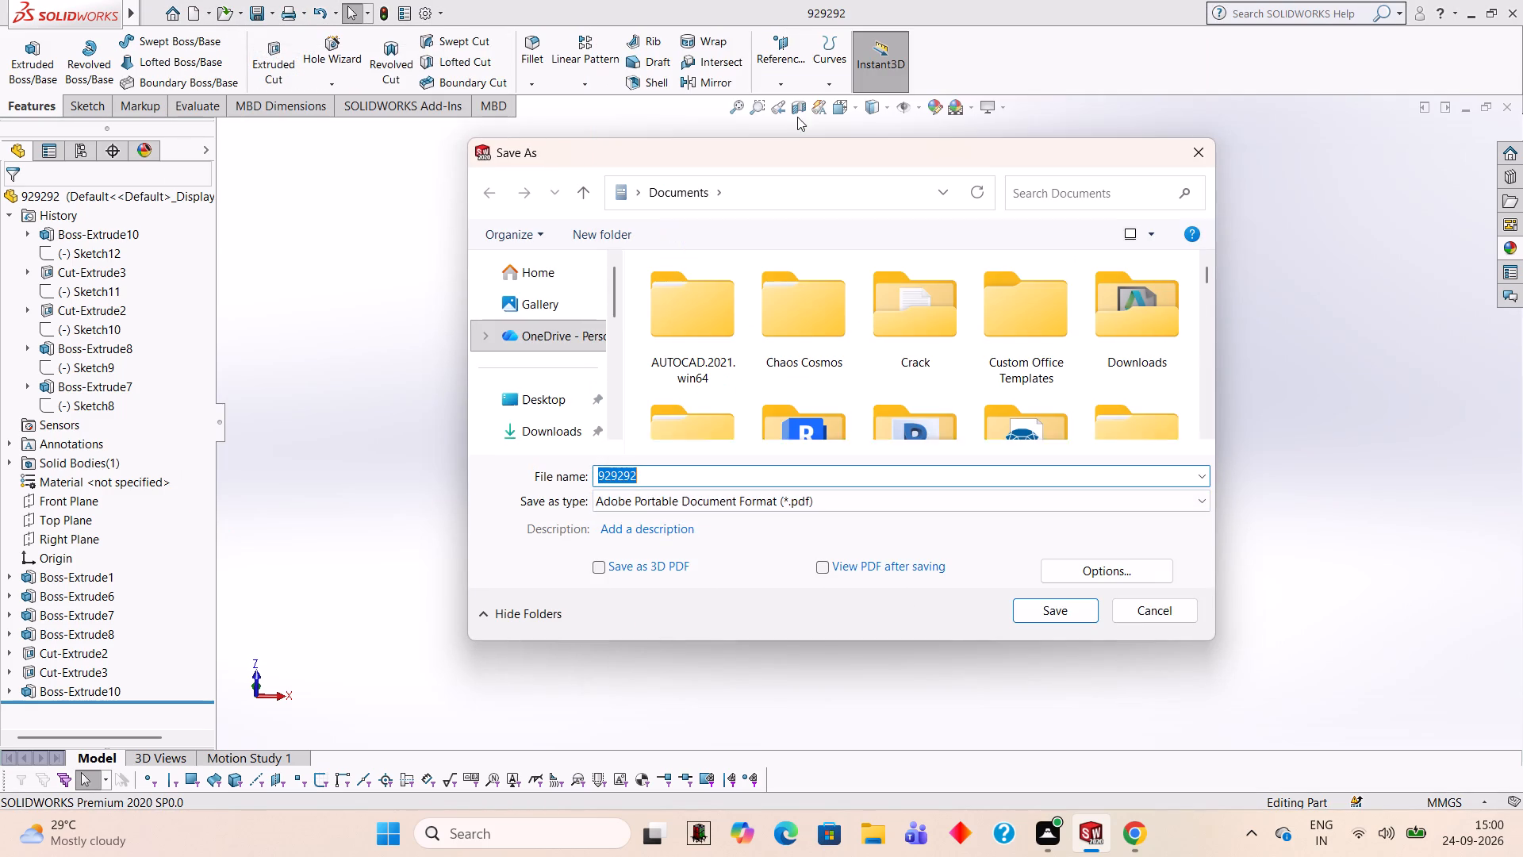
left_click(1054, 616)
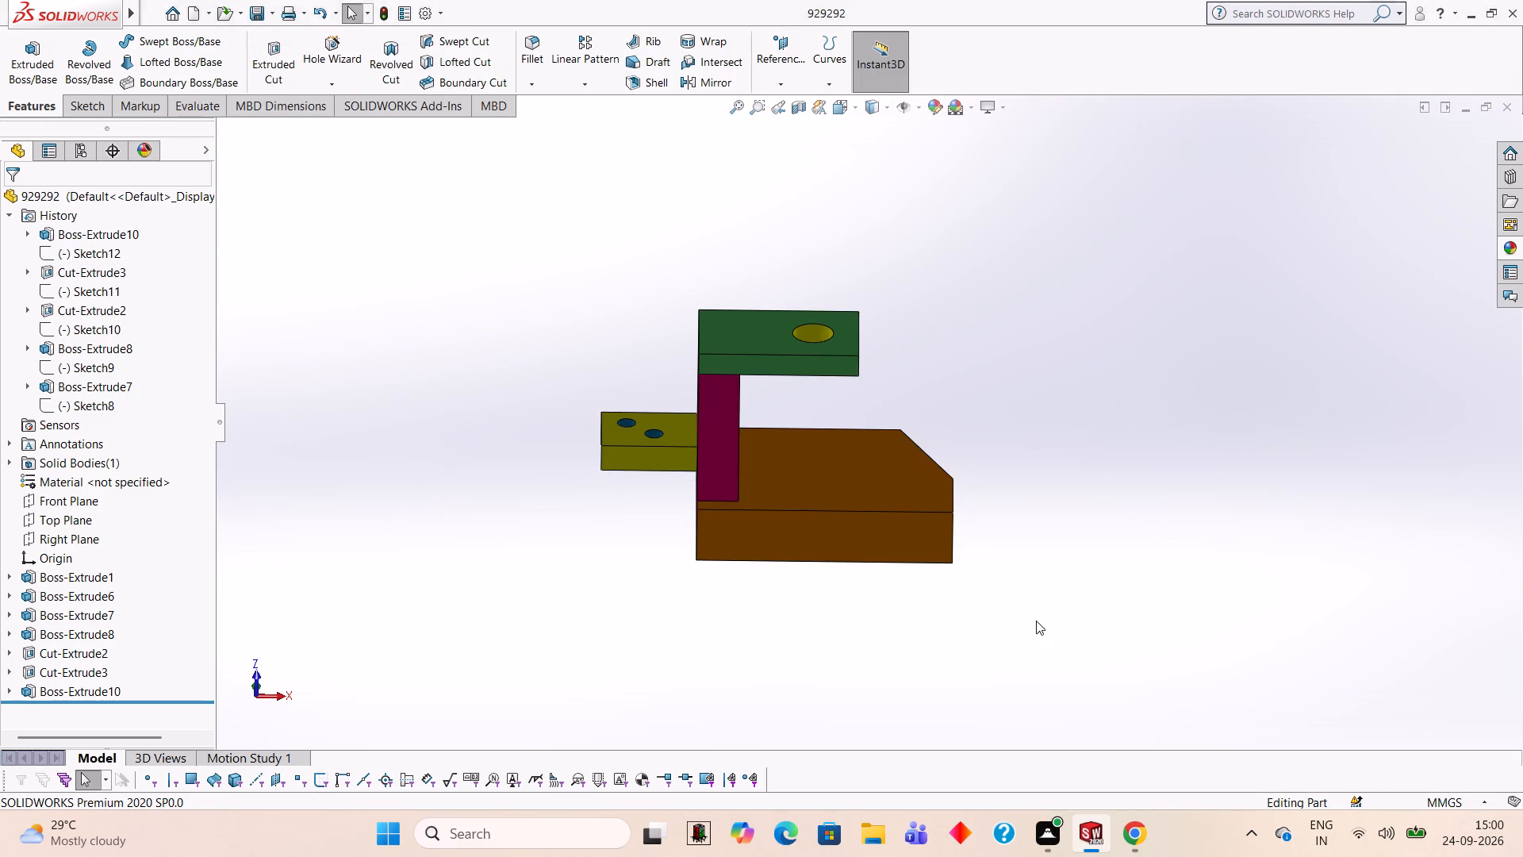